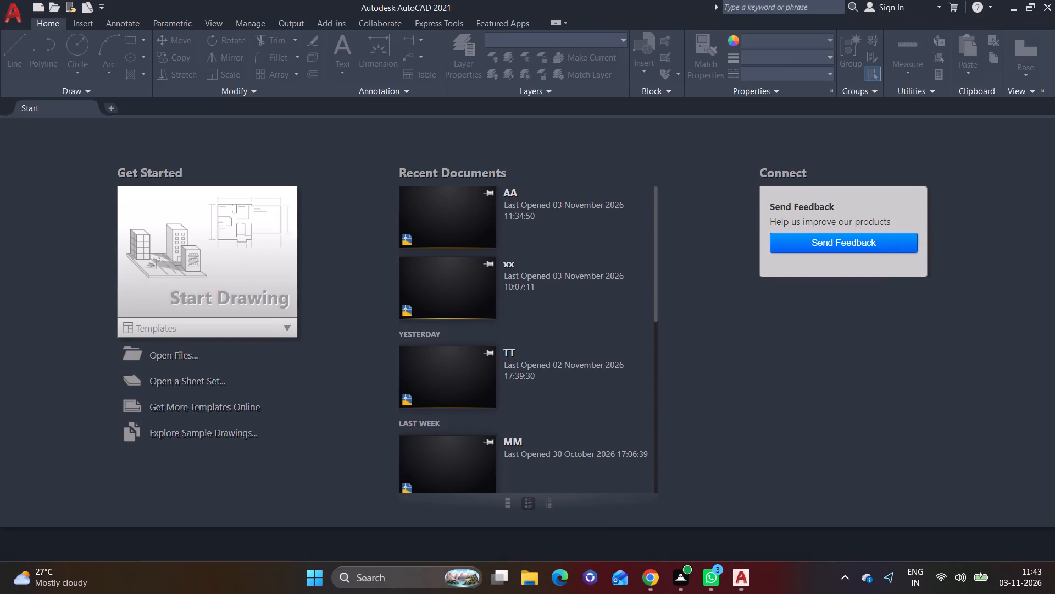
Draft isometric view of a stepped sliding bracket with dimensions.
Start a new blank drawing.
click(273, 268)
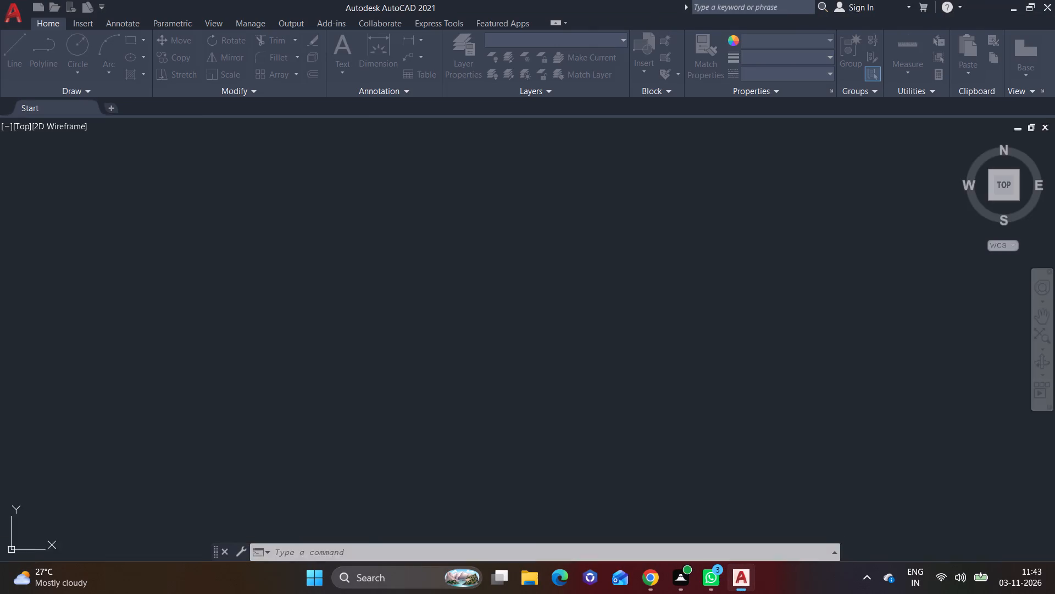
Turn on command logging for the drawing with the LOGFILEON command.
click(426, 530)
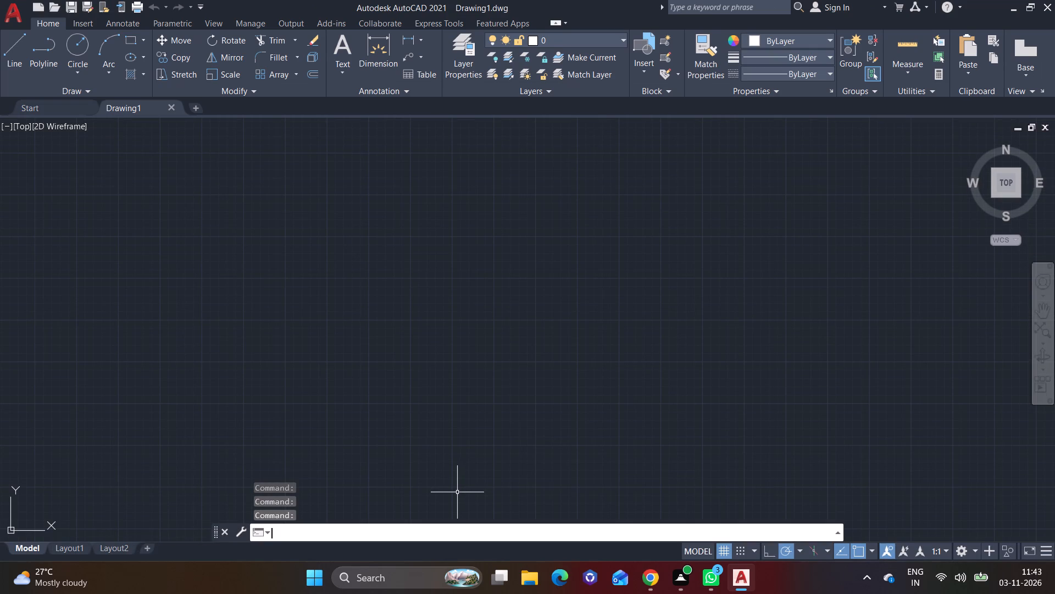
text(LOGFILR)
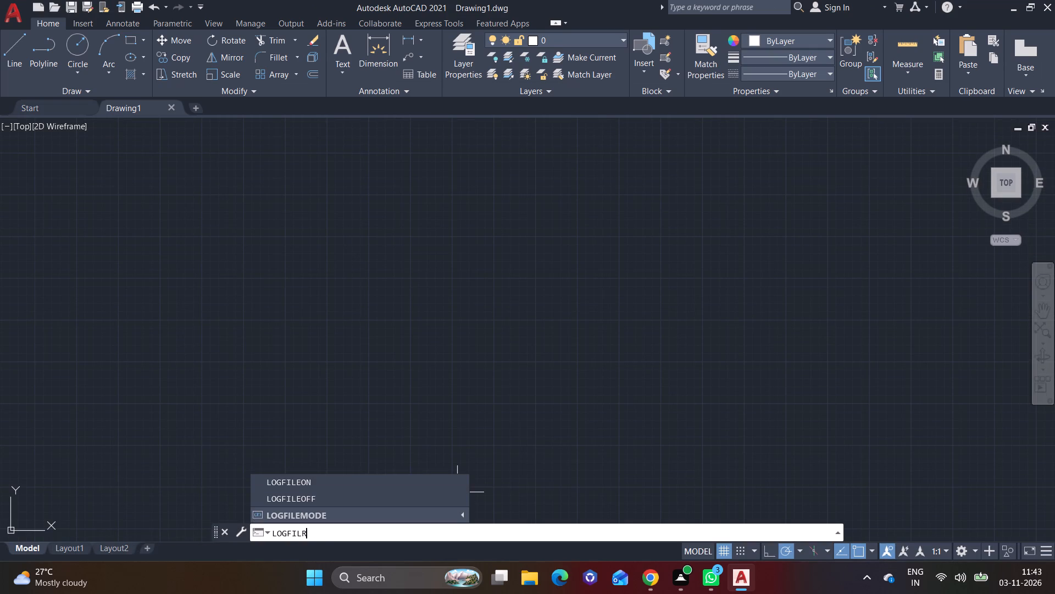
key(BackSpace)
key(e)
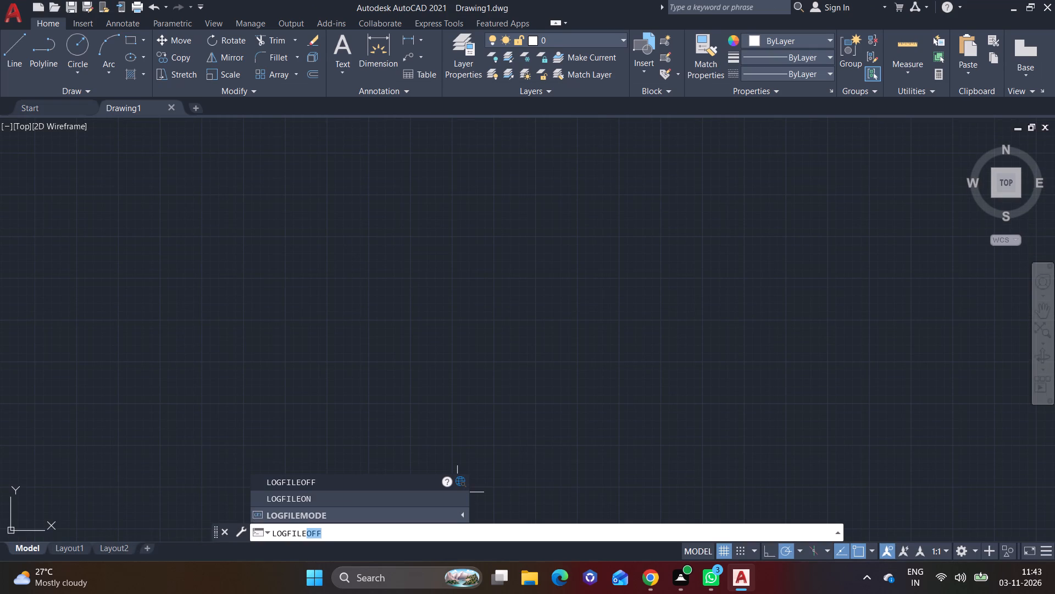
click(365, 502)
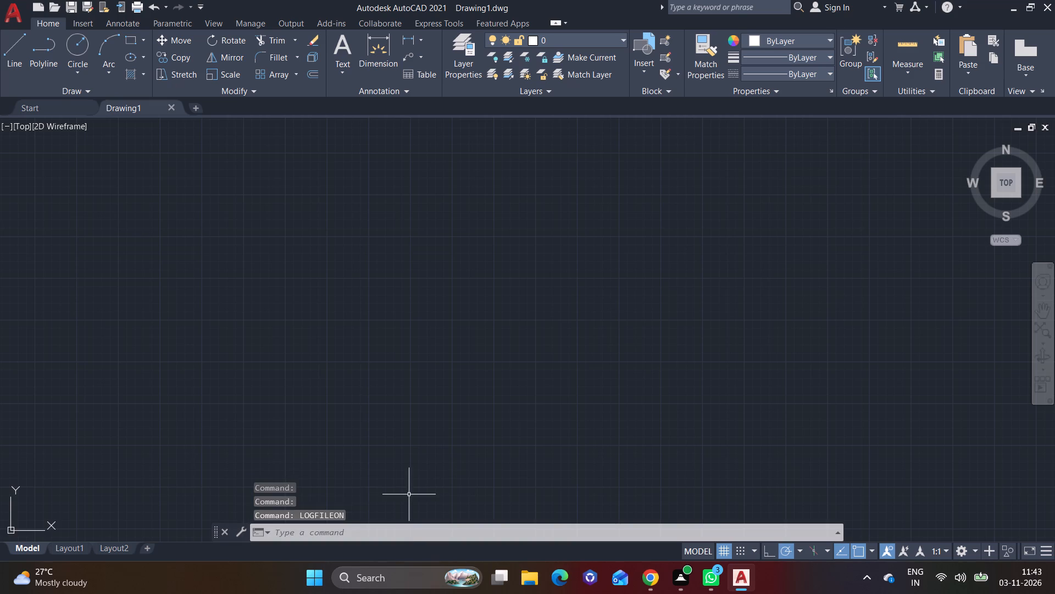
Configure the drawing units with Architectural length type and Inches as the insertion scale.
text(UN)
key(Return)
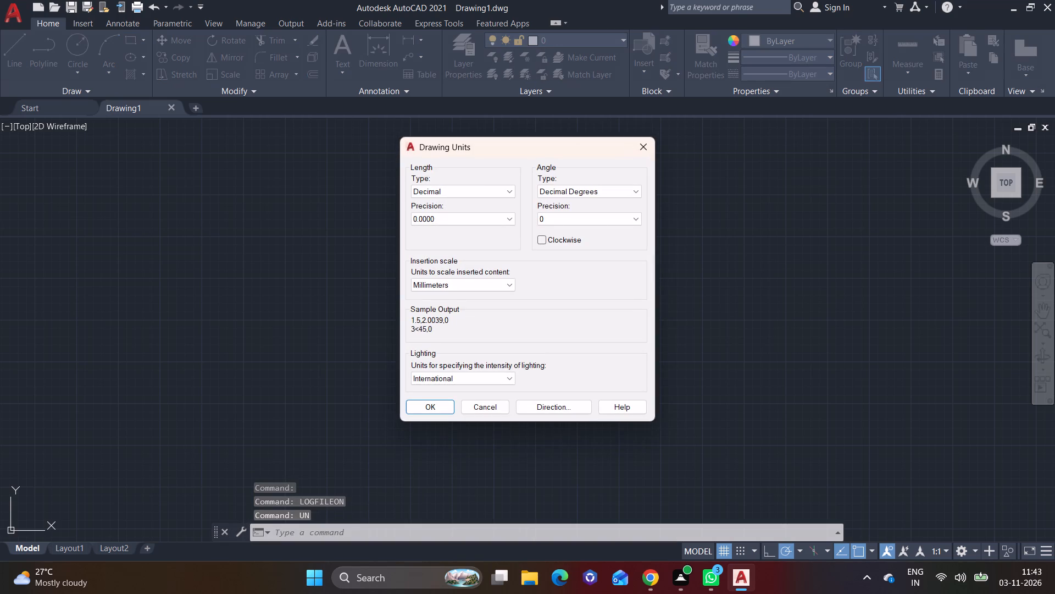
click(482, 188)
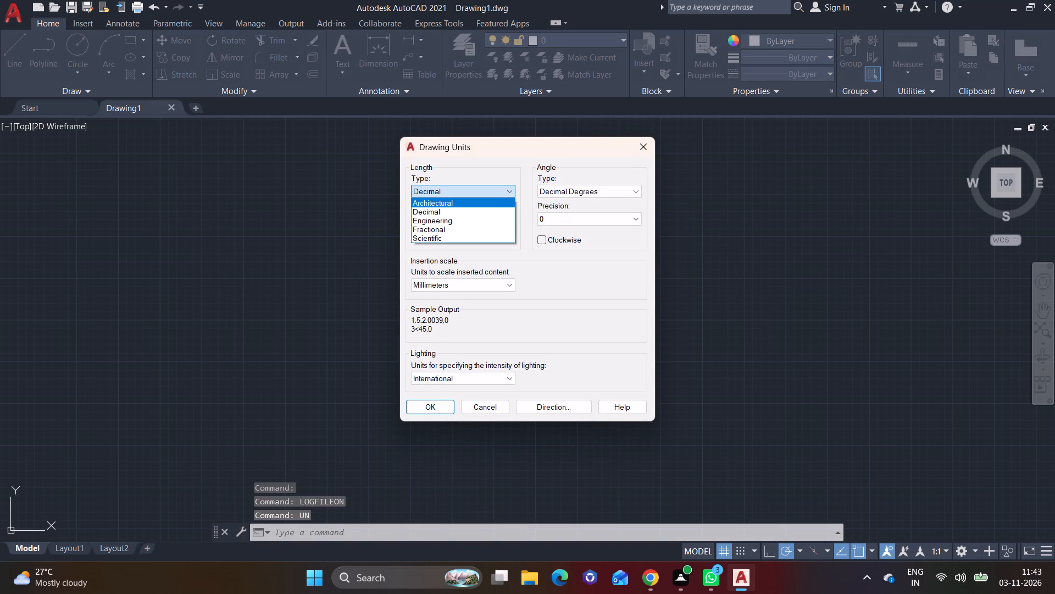
click(480, 204)
click(476, 283)
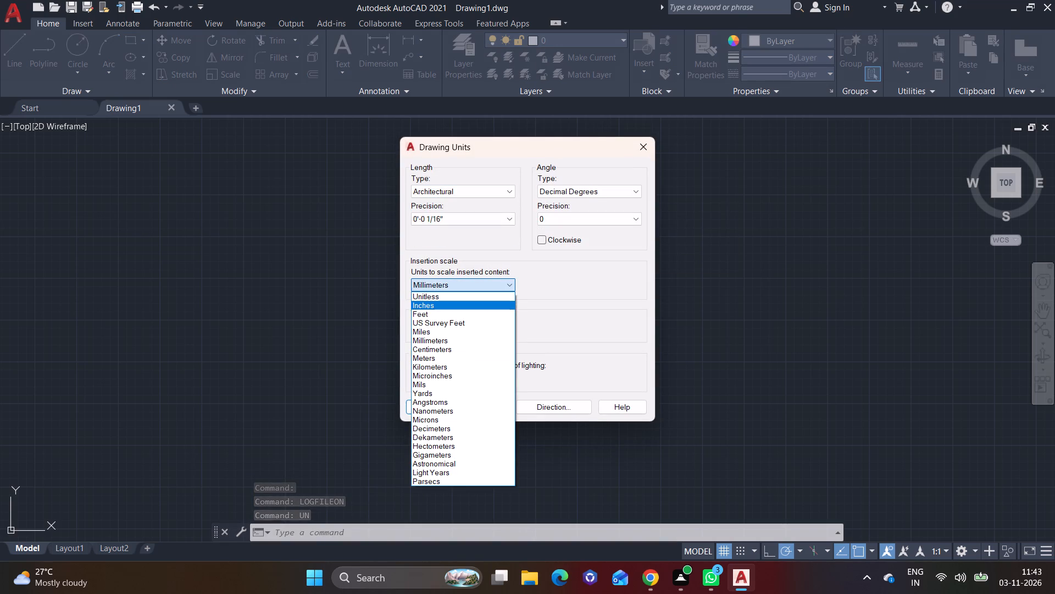
click(455, 309)
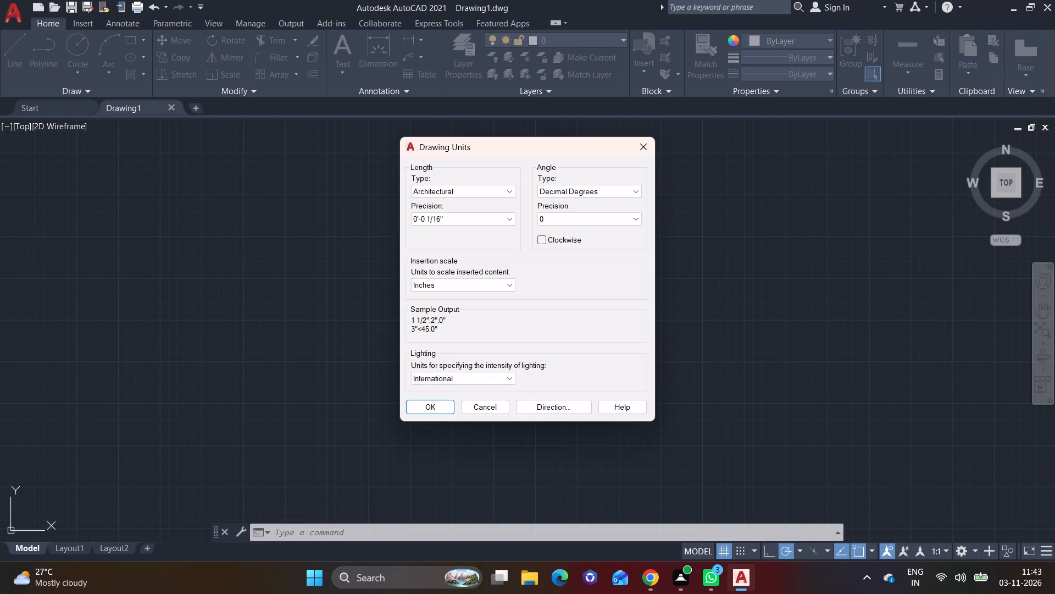
click(417, 406)
Draw a vertical line 40 inches long in the empty drawing area.
scroll(349, 322, down, 2)
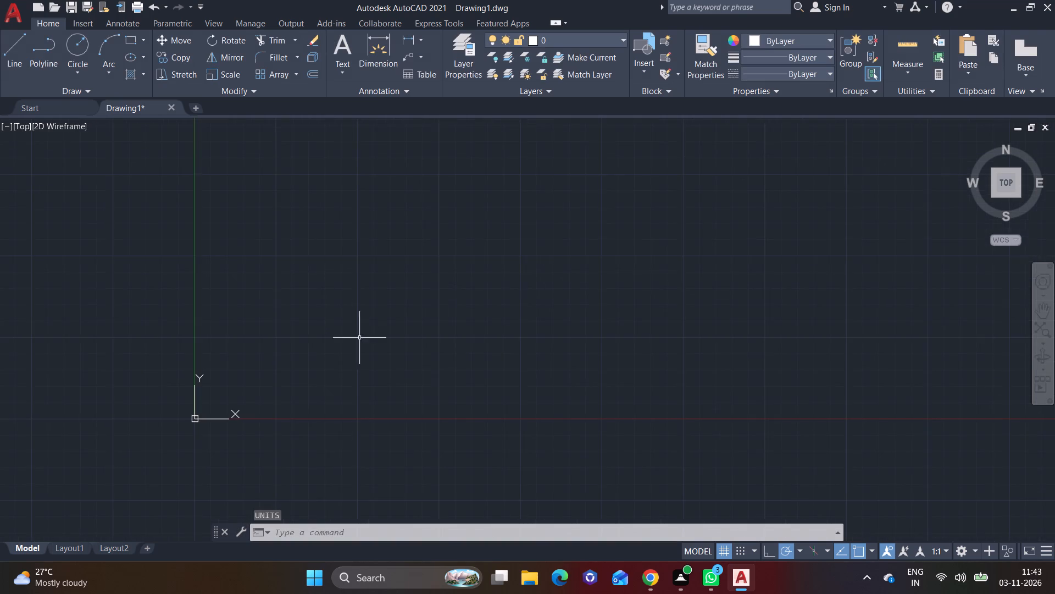
middle_drag(386, 332, 169, 432)
middle_drag(490, 360, 445, 375)
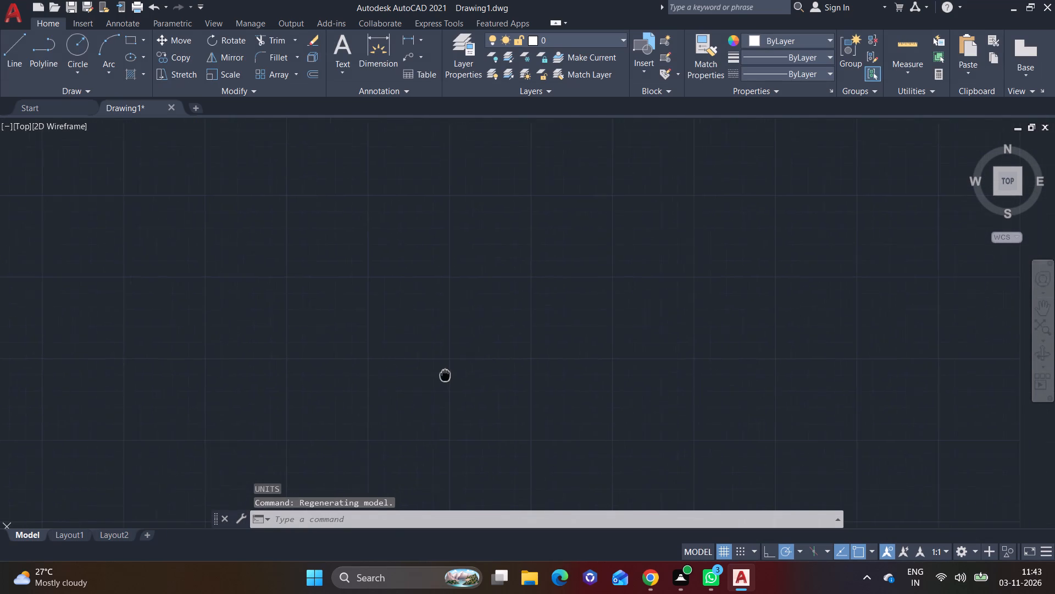
middle_drag(445, 375, 436, 380)
click(13, 61)
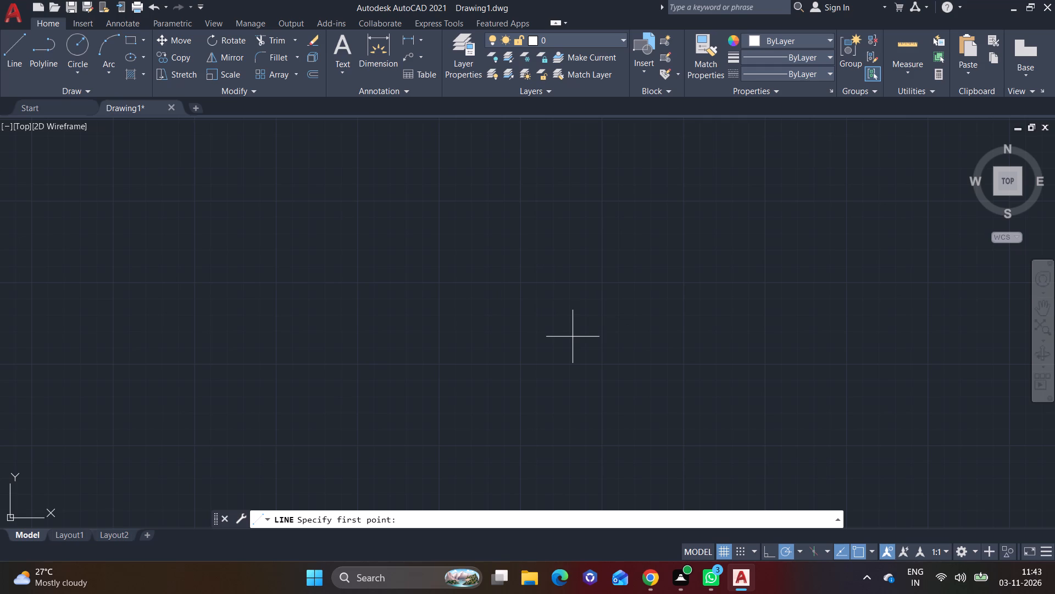
click(565, 338)
text(40)
key(Return)
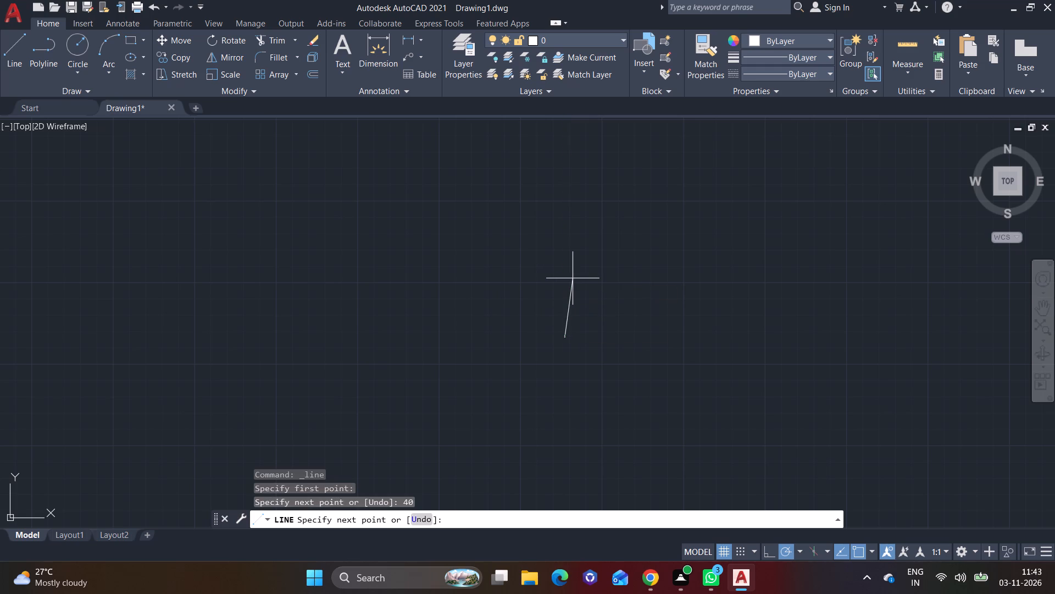
scroll(576, 296, up, 4)
middle_drag(552, 344, 557, 206)
middle_drag(550, 357, 607, 171)
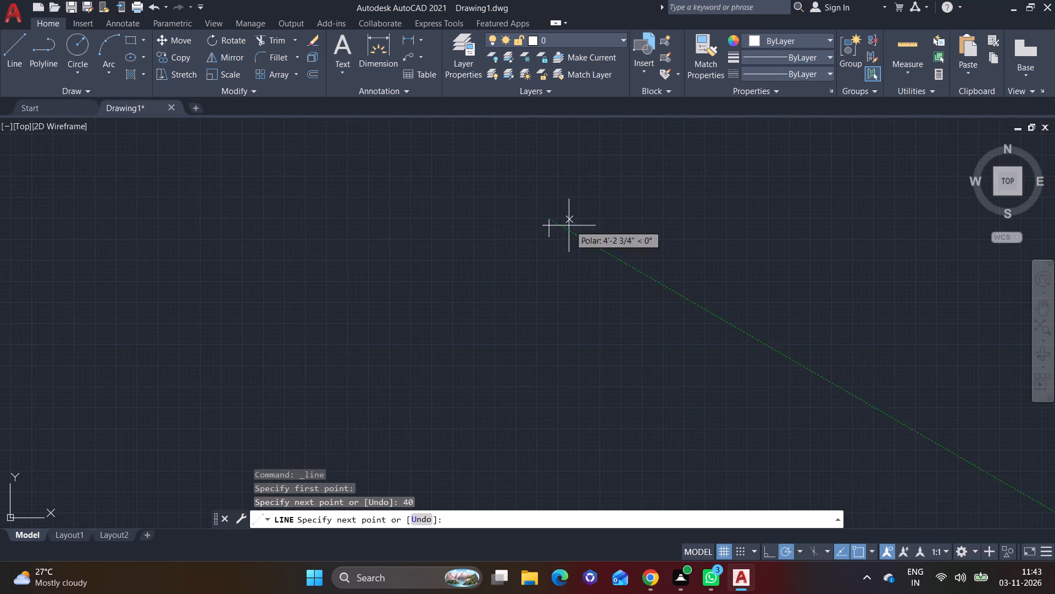
scroll(558, 240, up, 2)
middle_drag(551, 235, 554, 259)
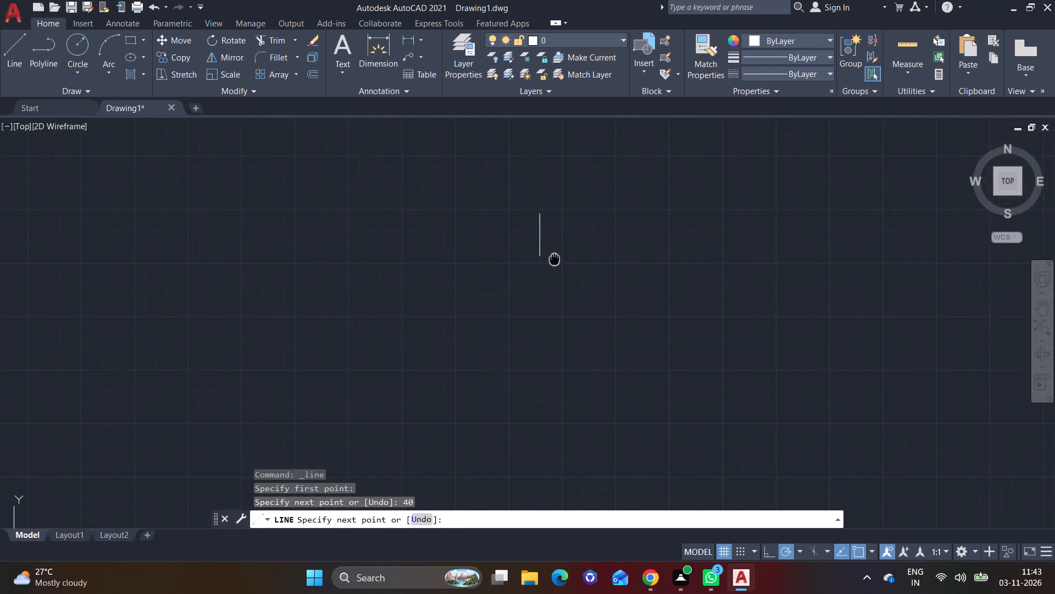
middle_drag(554, 259, 564, 283)
right_click(573, 234)
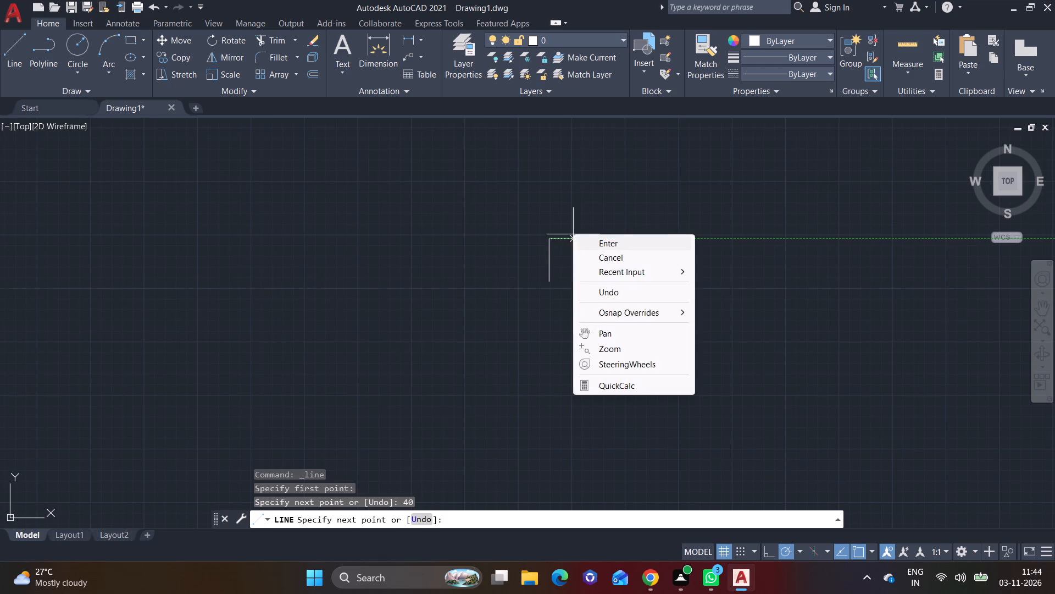
click(595, 241)
Draw a 30-inch line from the vertical line's top end, slanting down and away at 210°.
click(20, 57)
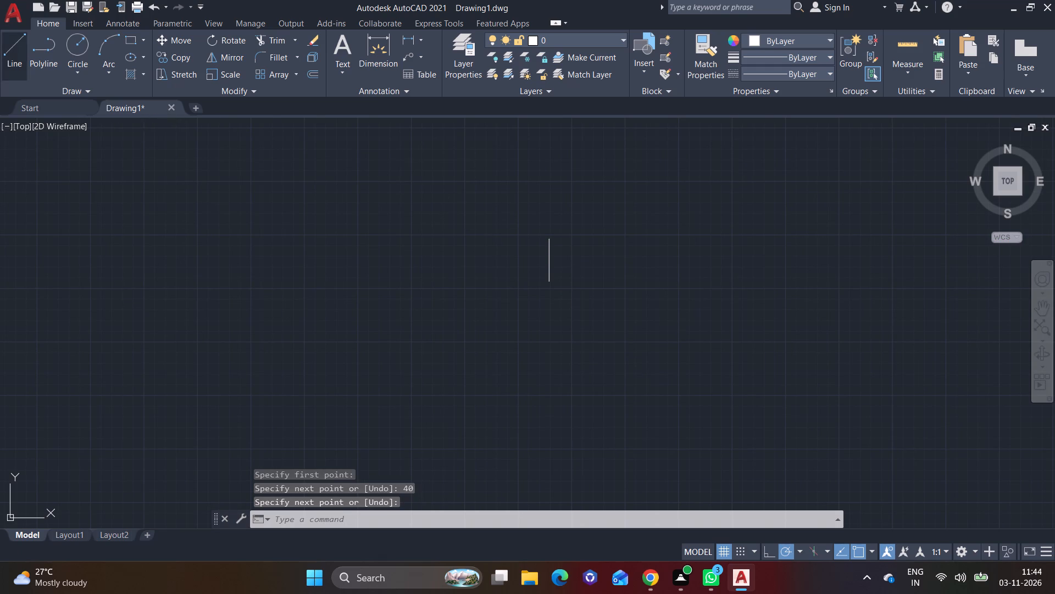
middle_drag(453, 291, 484, 303)
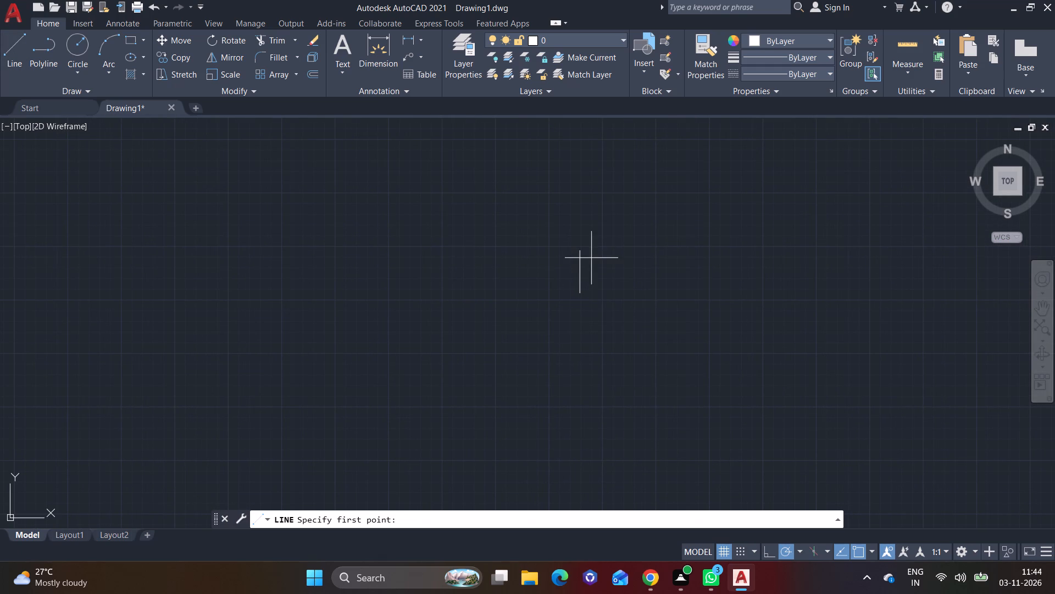
scroll(593, 260, up, 1)
click(574, 246)
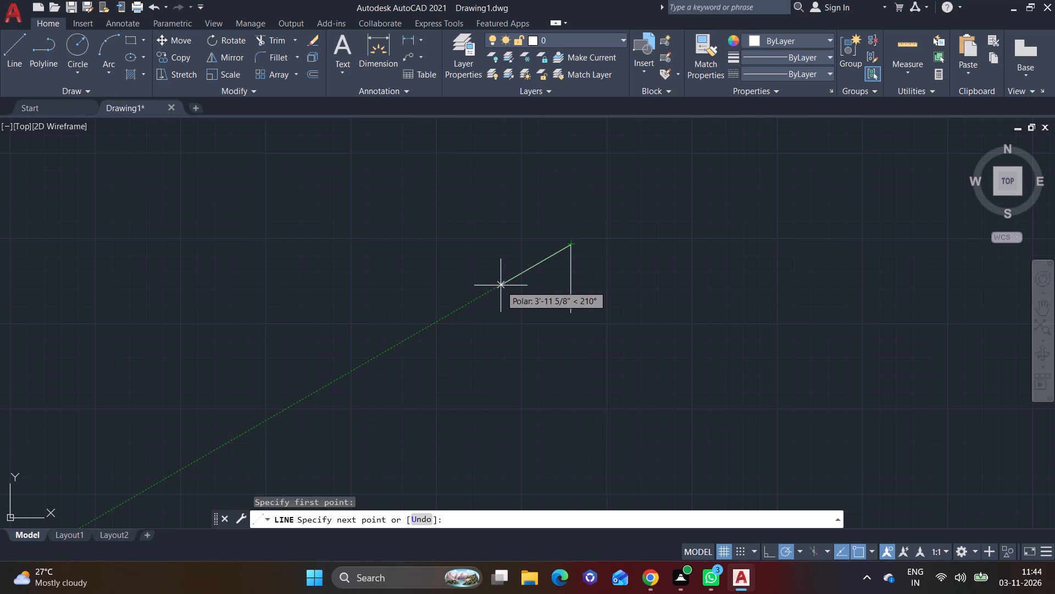
text(30)
key(Return)
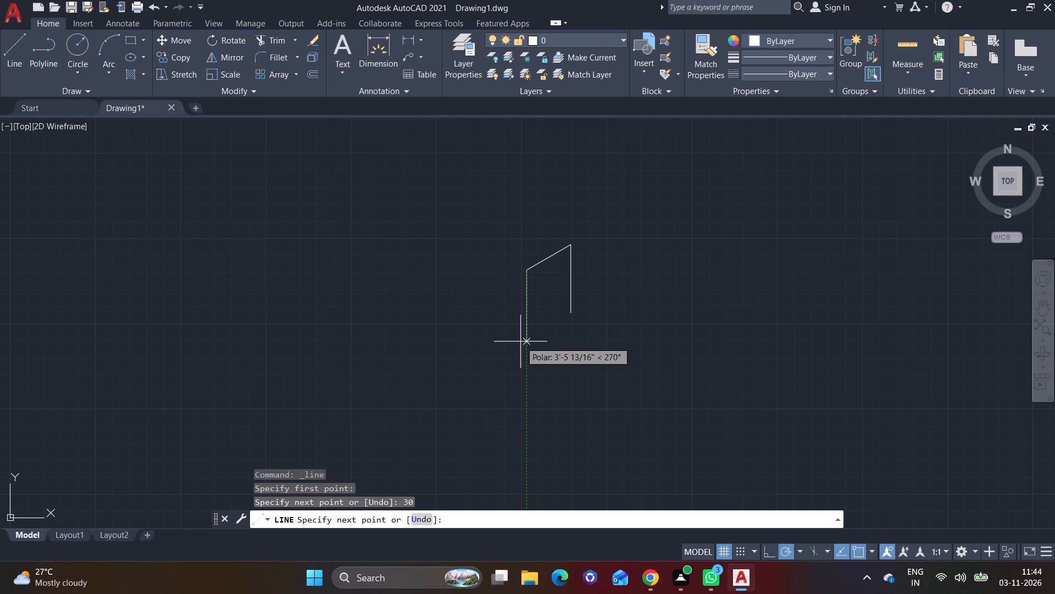
key(Escape)
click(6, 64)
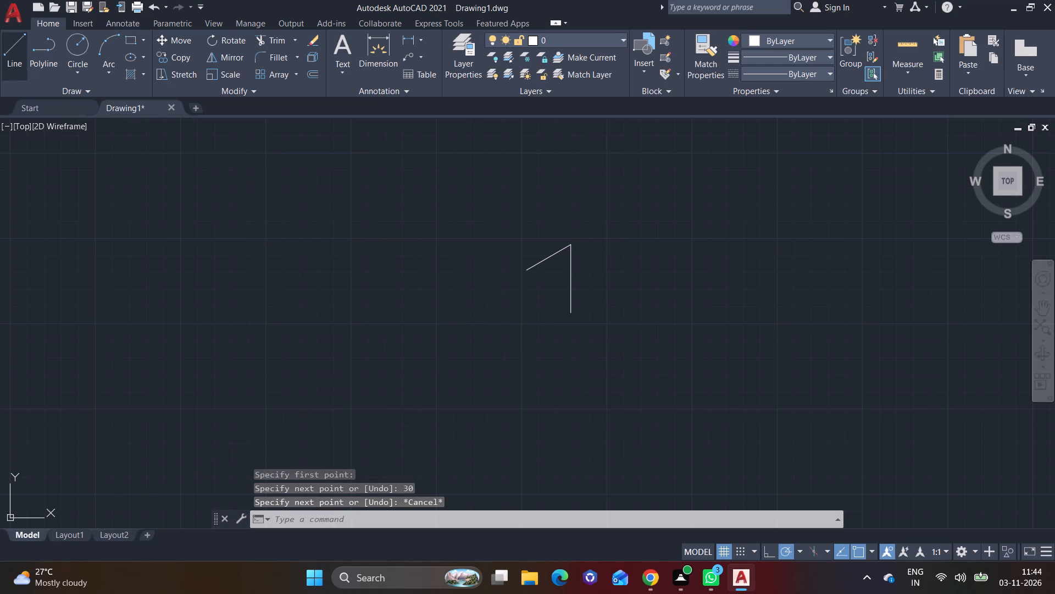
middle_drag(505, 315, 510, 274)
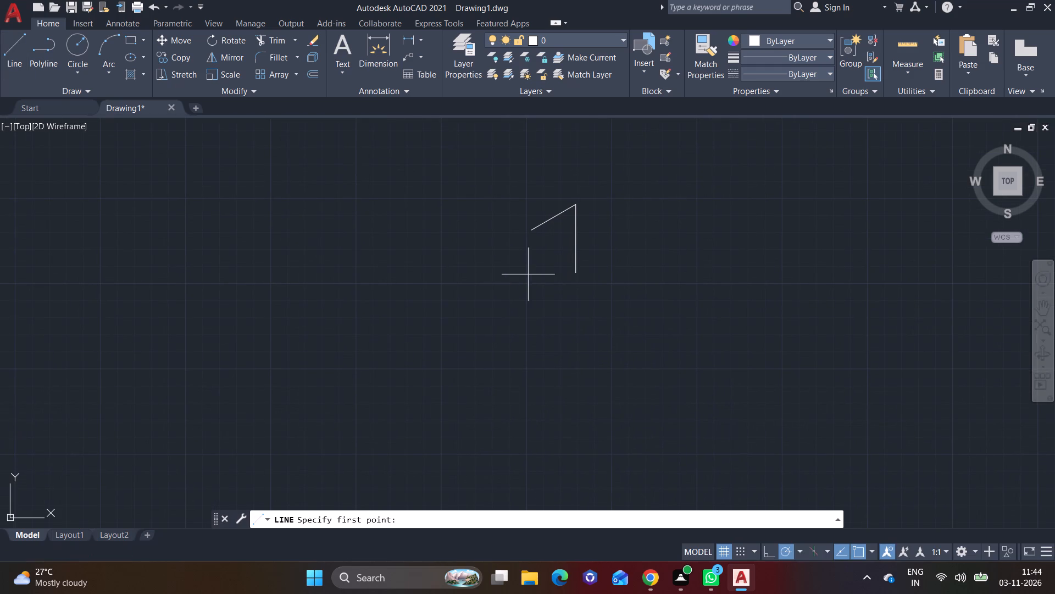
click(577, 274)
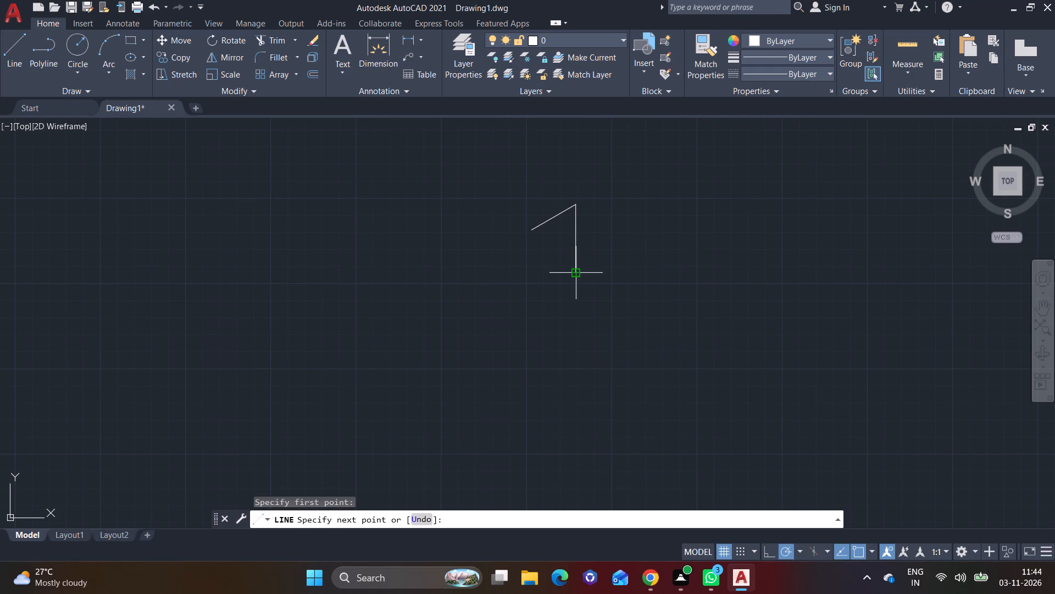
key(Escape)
Draw an outline from the slanted line's free end: about 17 in at 120°, 19 in at 30°, 4 in notch, back to the vertical line's top.
middle_drag(562, 254, 448, 320)
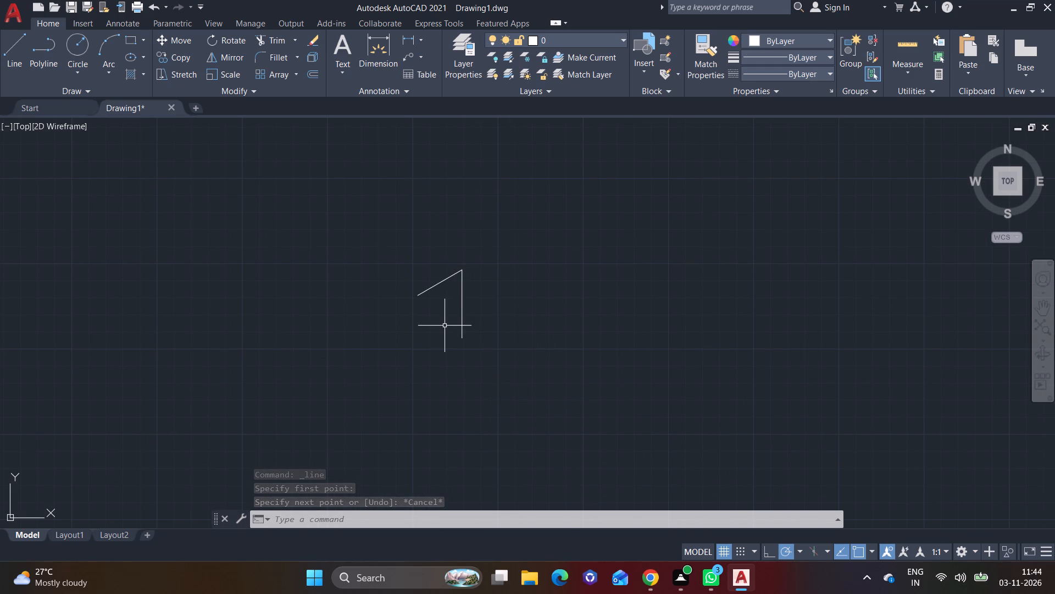
click(12, 59)
middle_drag(300, 254, 305, 270)
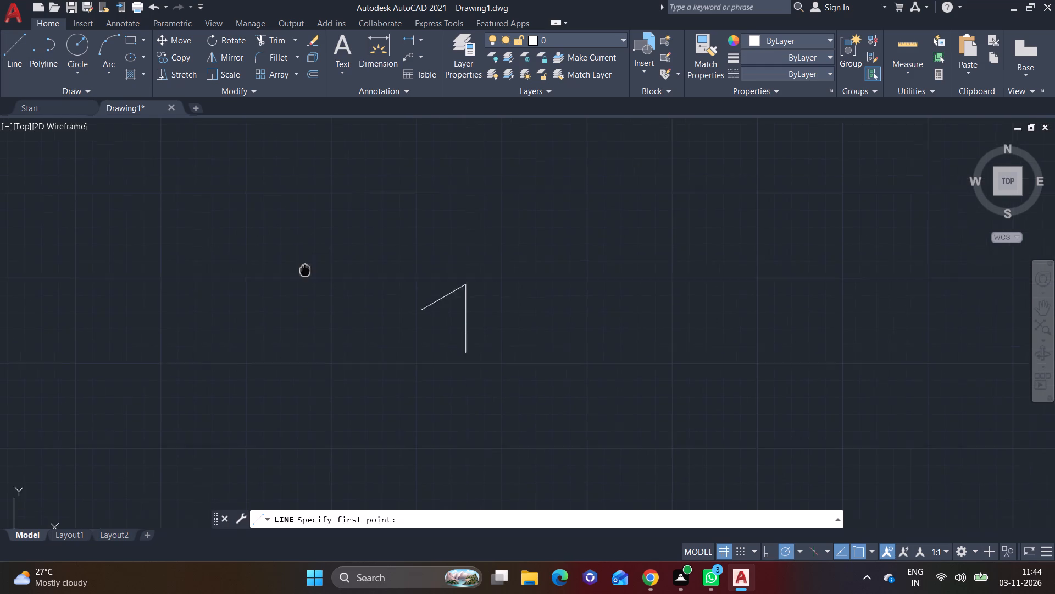
middle_drag(305, 270, 315, 299)
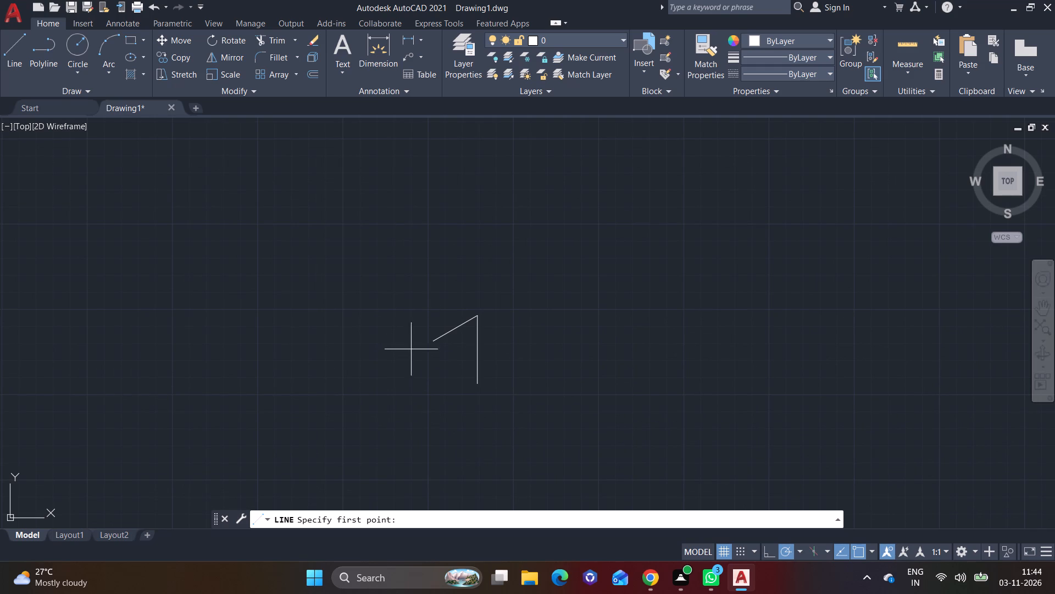
click(432, 343)
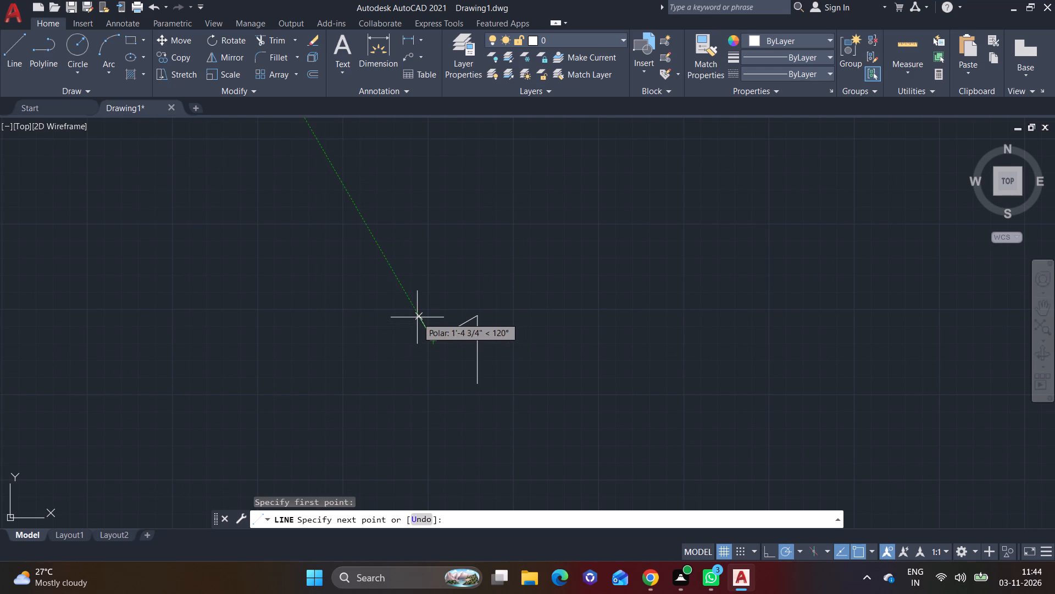
click(417, 317)
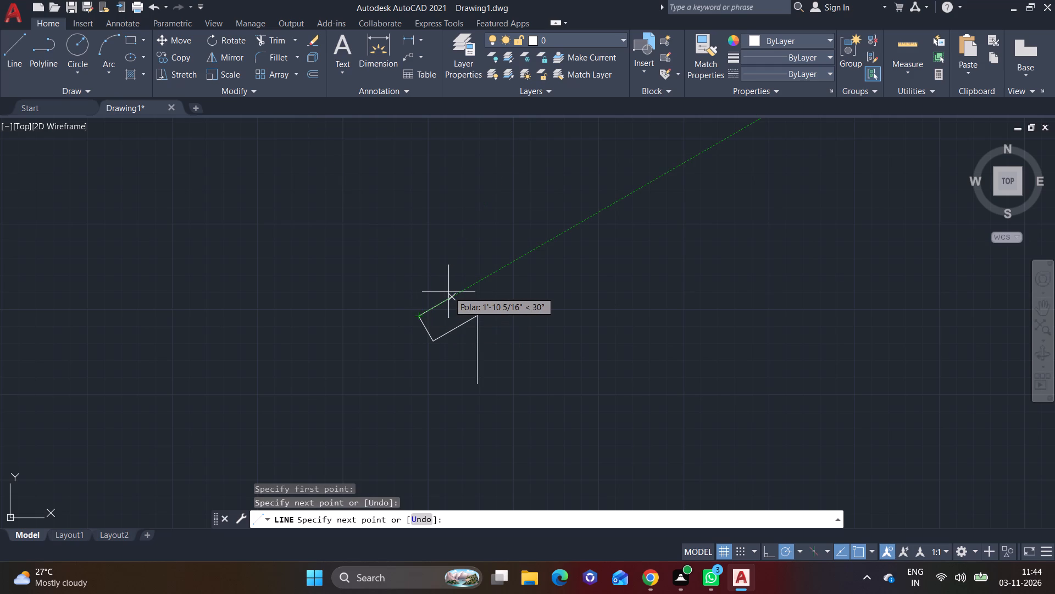
scroll(448, 291, up, 1)
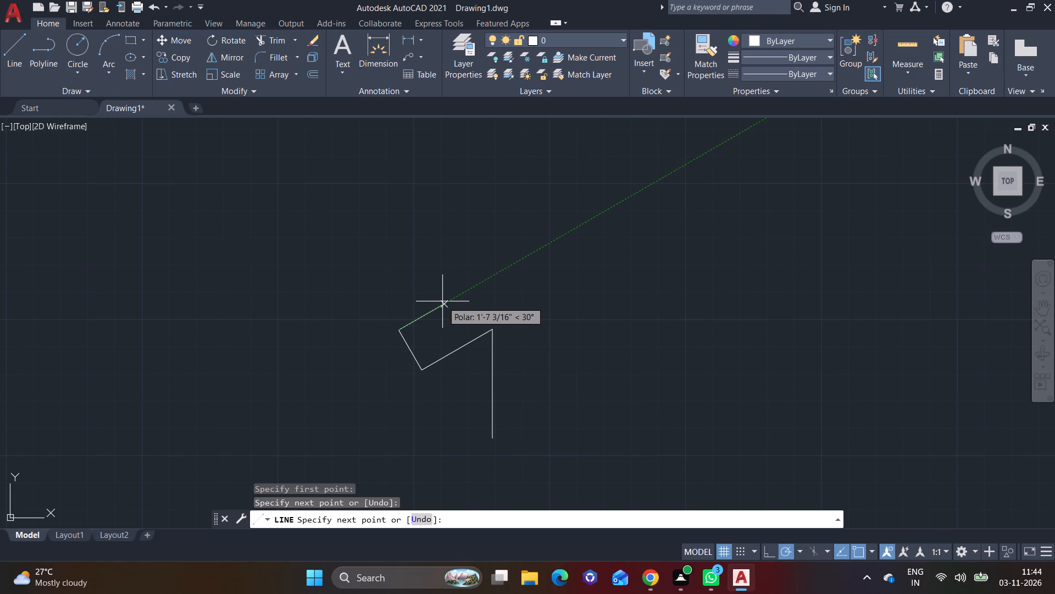
click(442, 301)
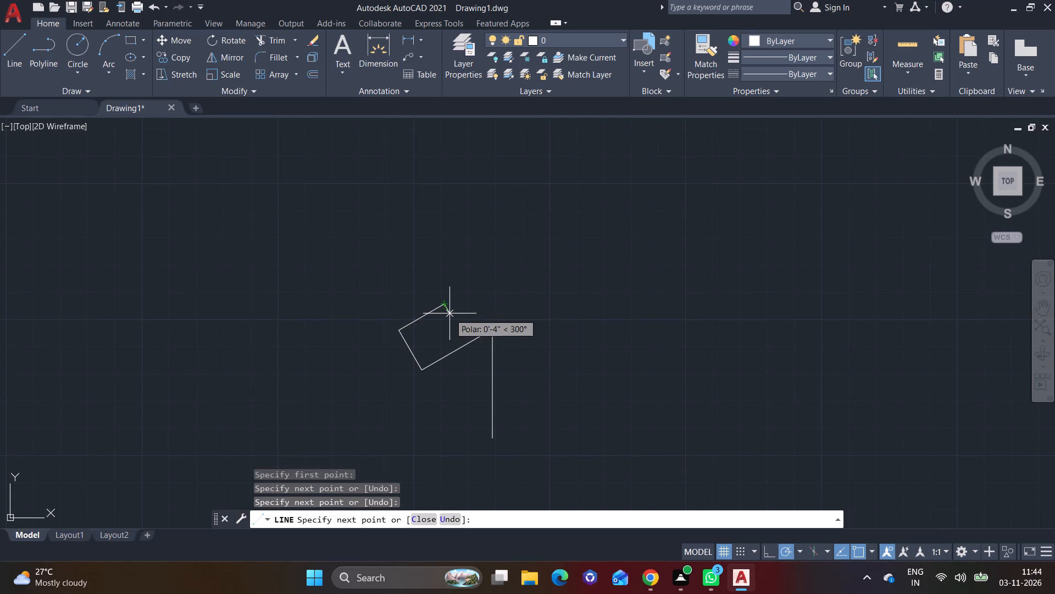
click(450, 313)
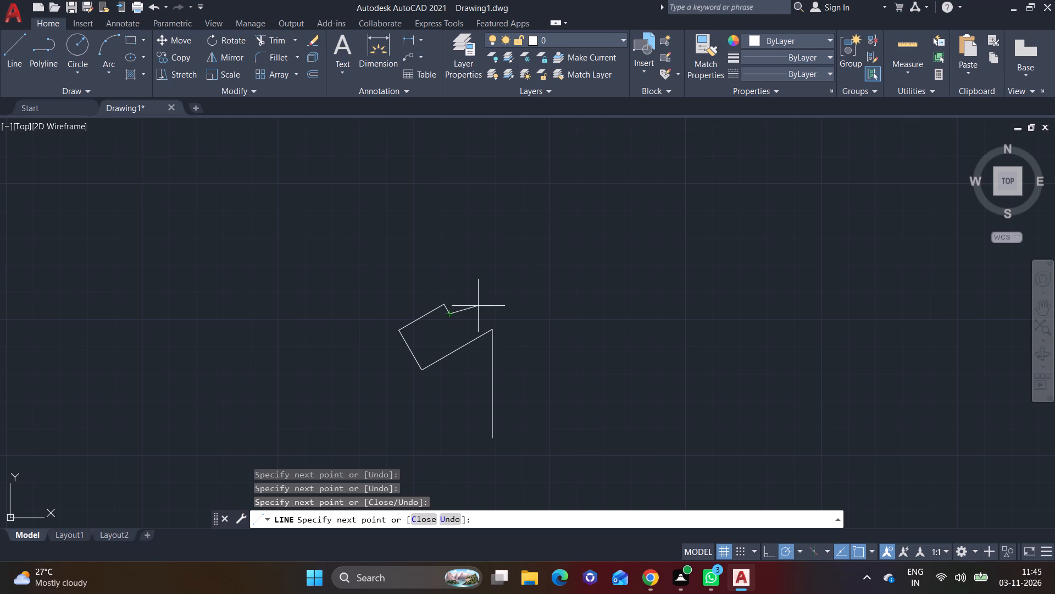
click(481, 300)
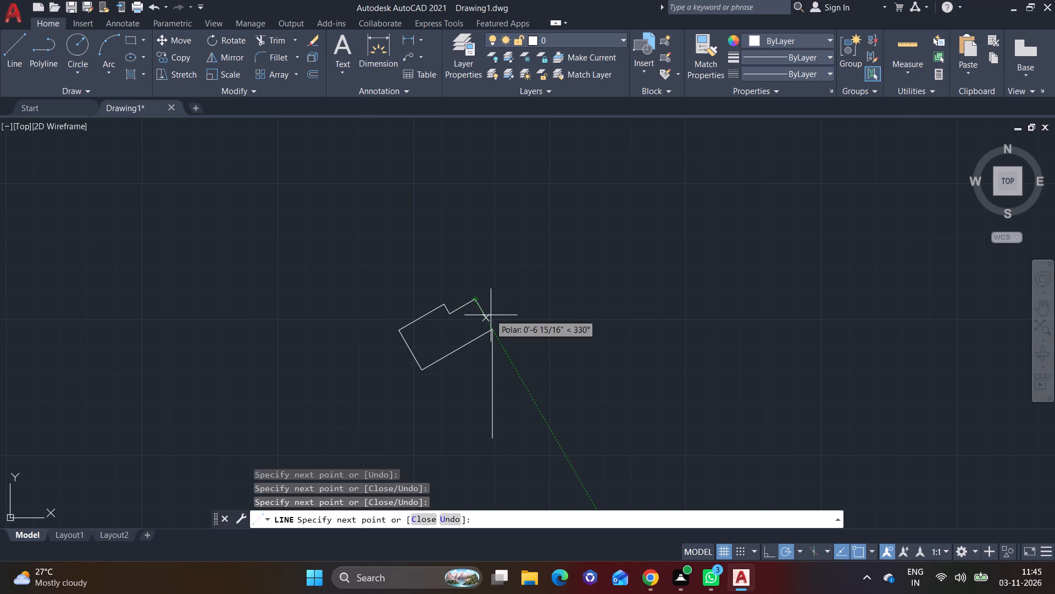
click(493, 323)
right_click(493, 323)
click(524, 332)
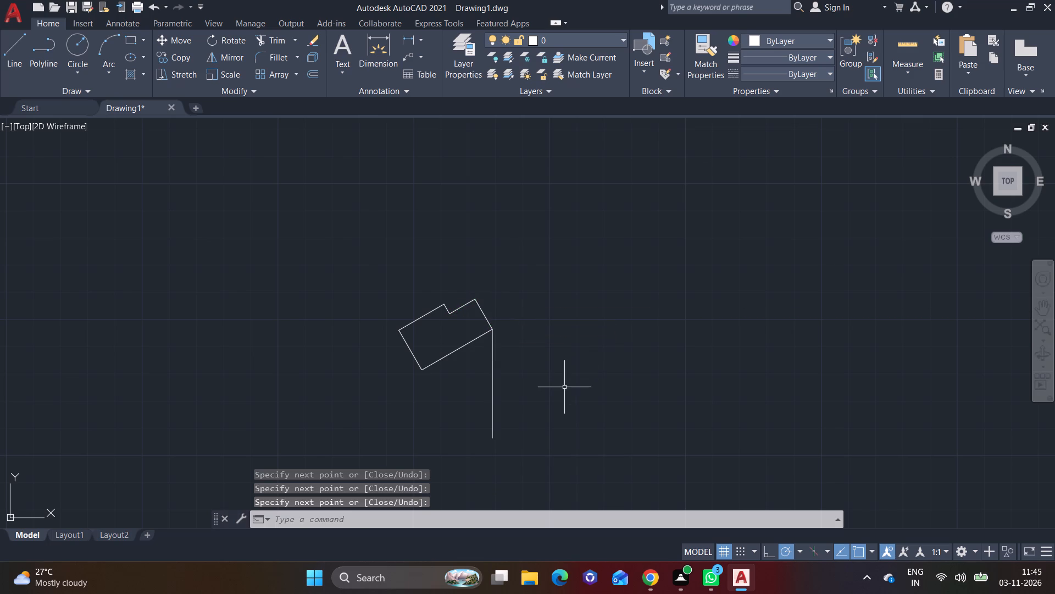
scroll(564, 387, down, 1)
middle_drag(564, 388, 571, 279)
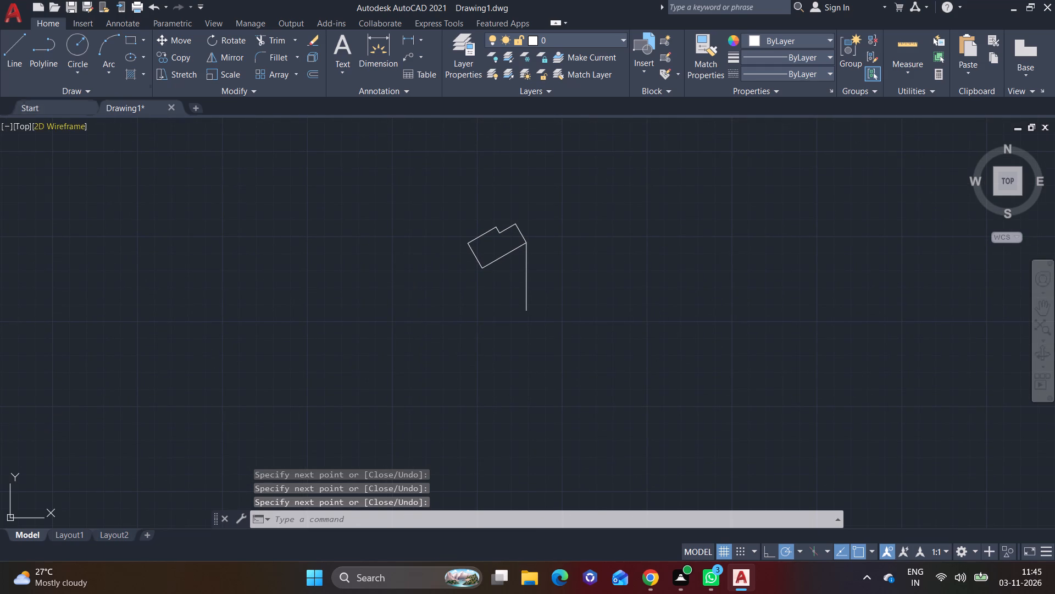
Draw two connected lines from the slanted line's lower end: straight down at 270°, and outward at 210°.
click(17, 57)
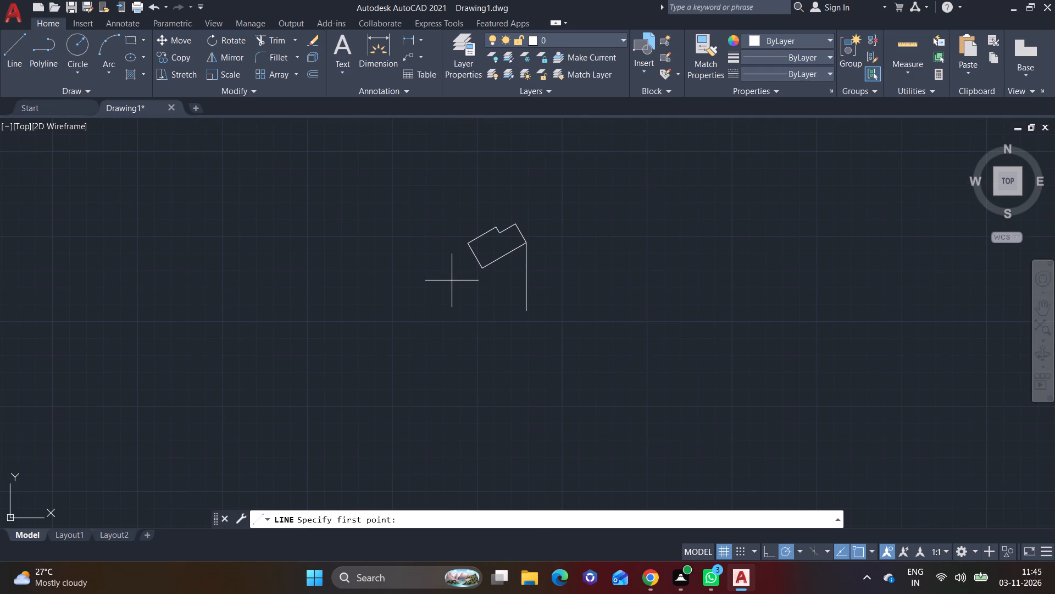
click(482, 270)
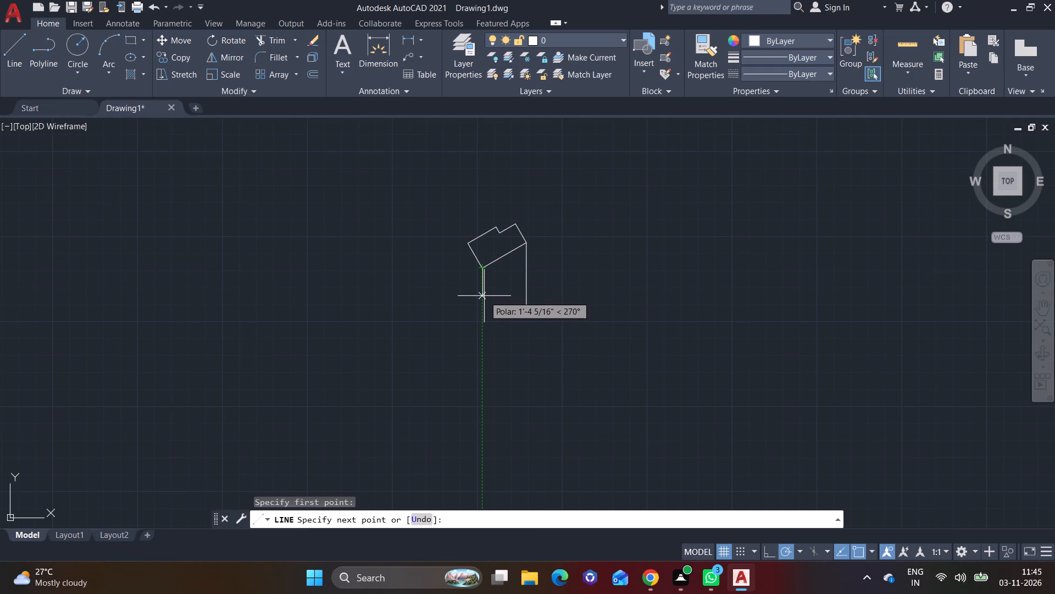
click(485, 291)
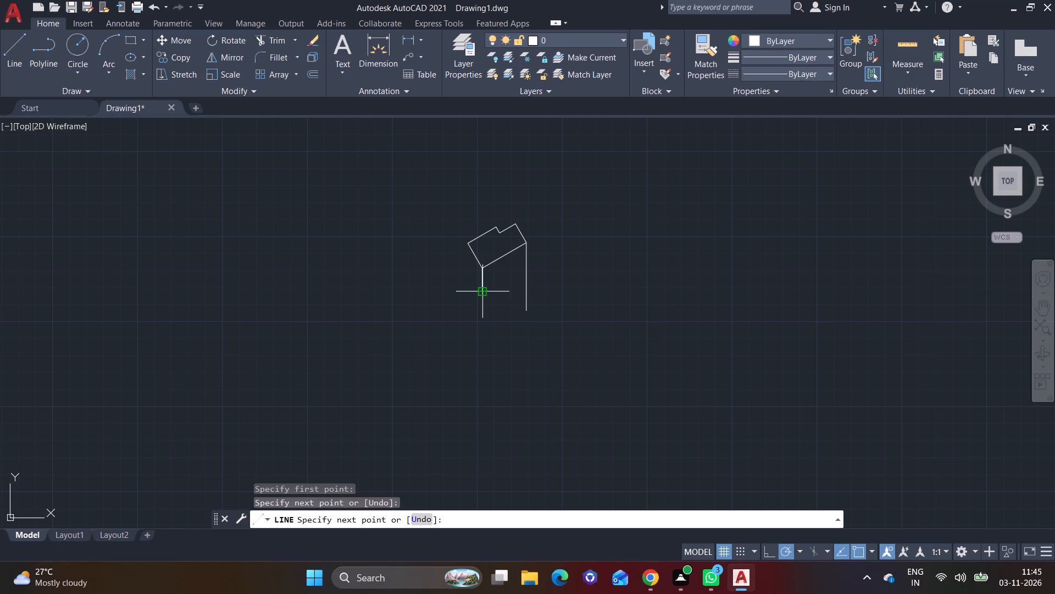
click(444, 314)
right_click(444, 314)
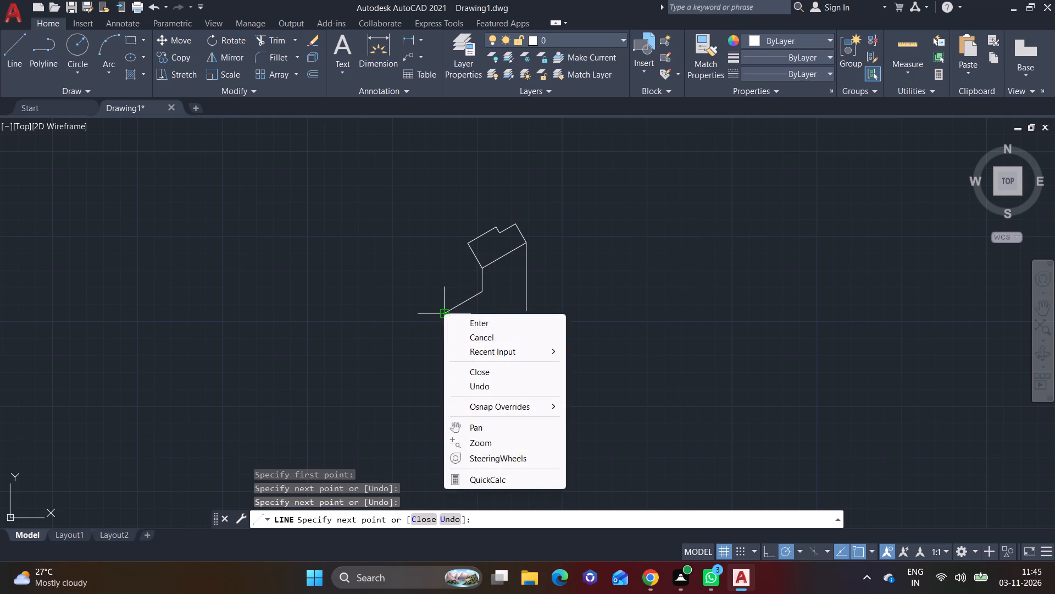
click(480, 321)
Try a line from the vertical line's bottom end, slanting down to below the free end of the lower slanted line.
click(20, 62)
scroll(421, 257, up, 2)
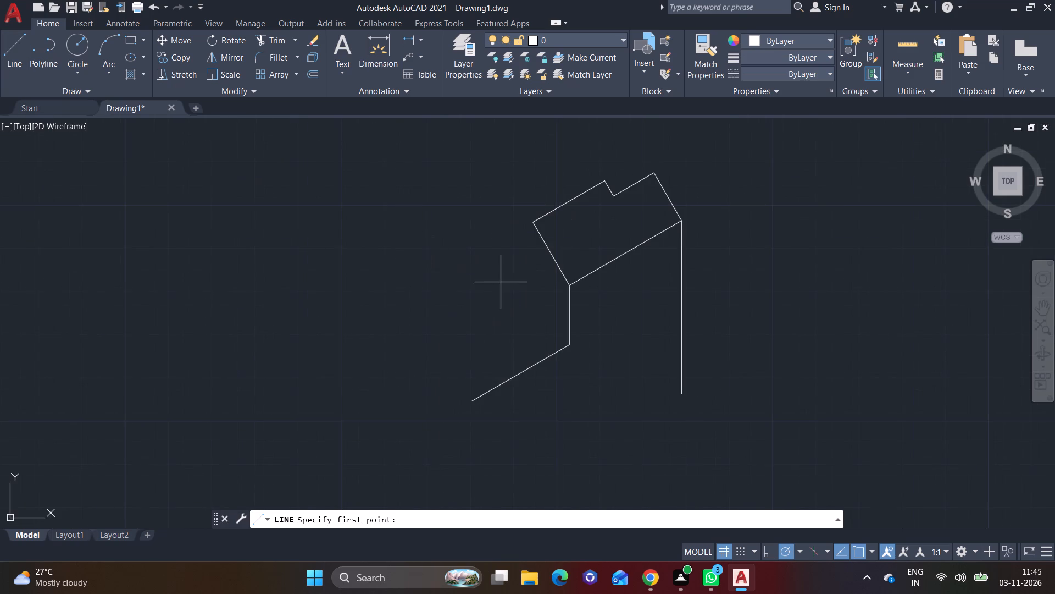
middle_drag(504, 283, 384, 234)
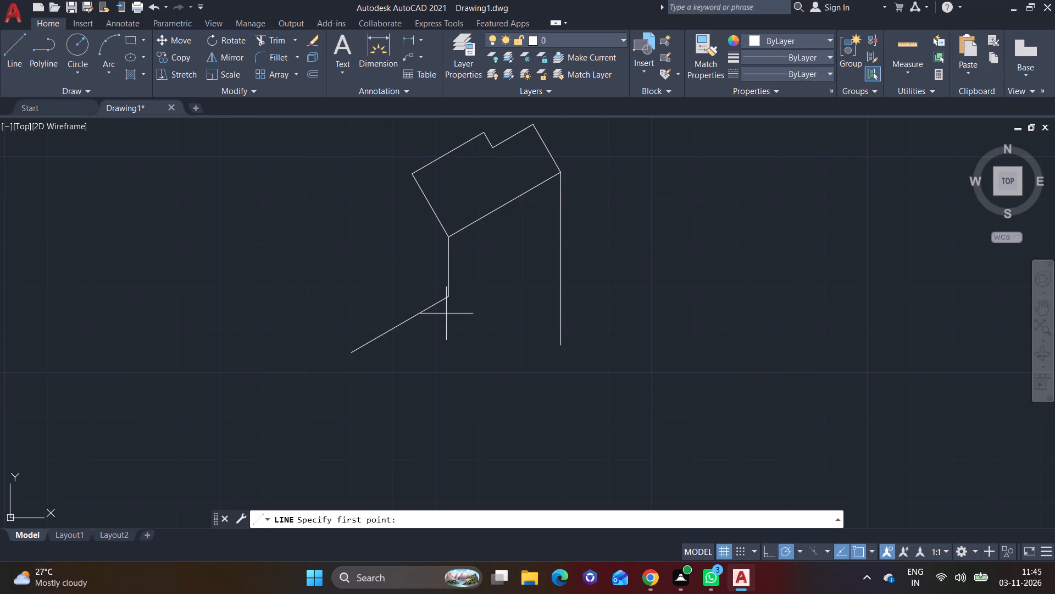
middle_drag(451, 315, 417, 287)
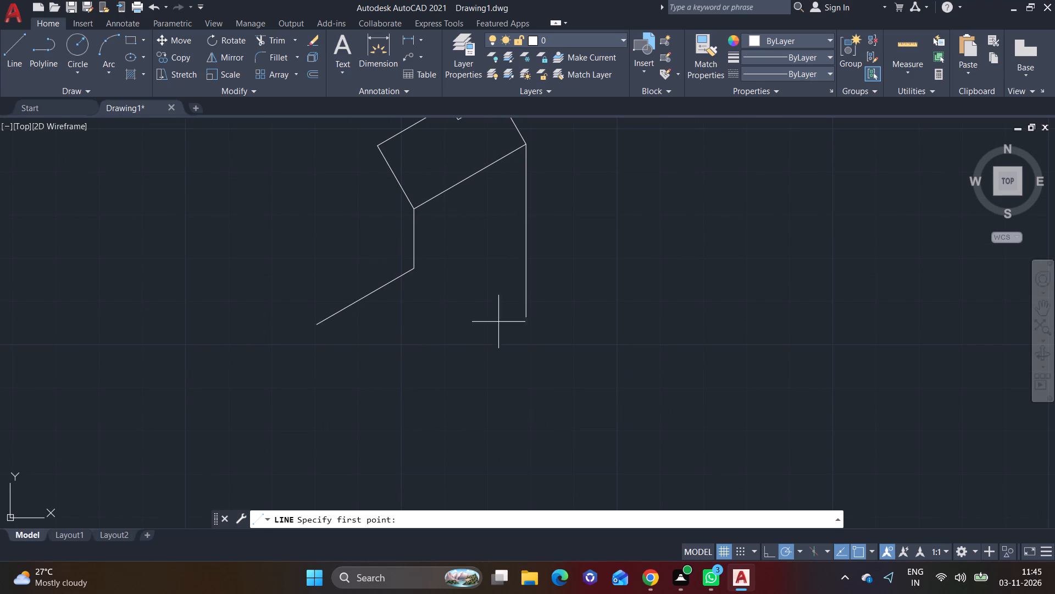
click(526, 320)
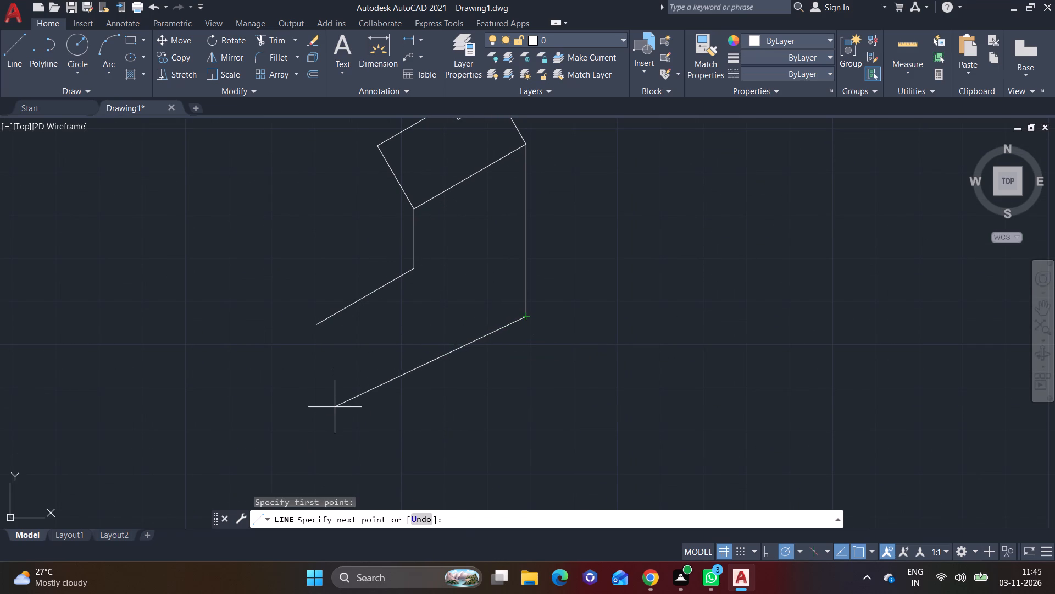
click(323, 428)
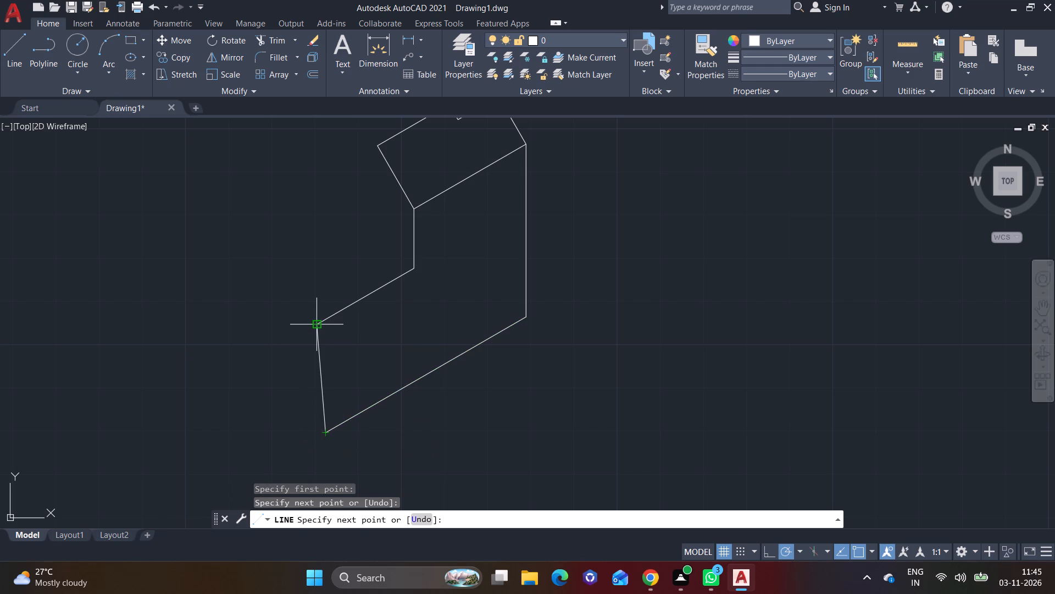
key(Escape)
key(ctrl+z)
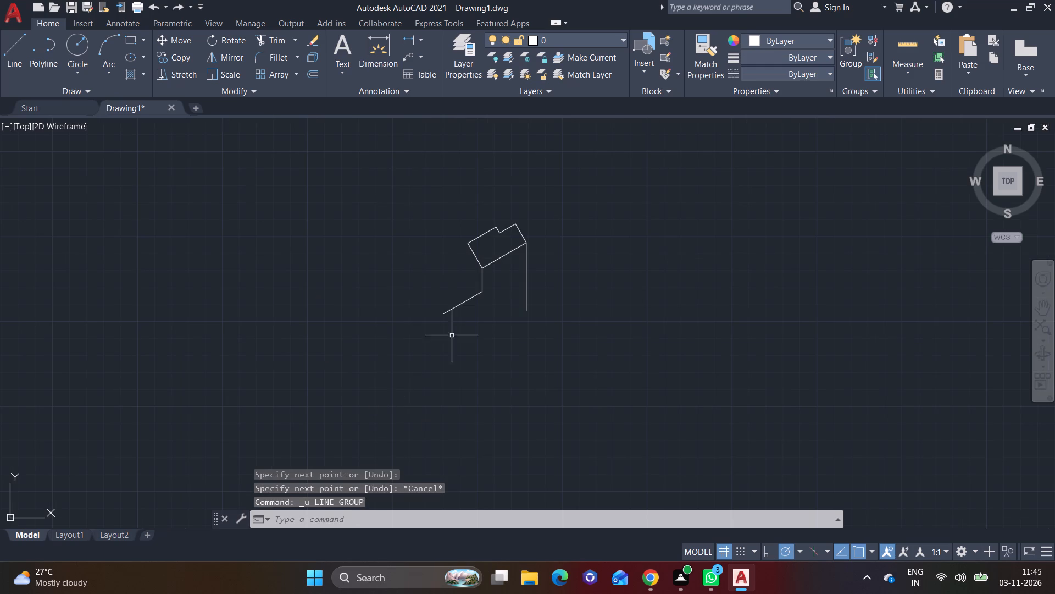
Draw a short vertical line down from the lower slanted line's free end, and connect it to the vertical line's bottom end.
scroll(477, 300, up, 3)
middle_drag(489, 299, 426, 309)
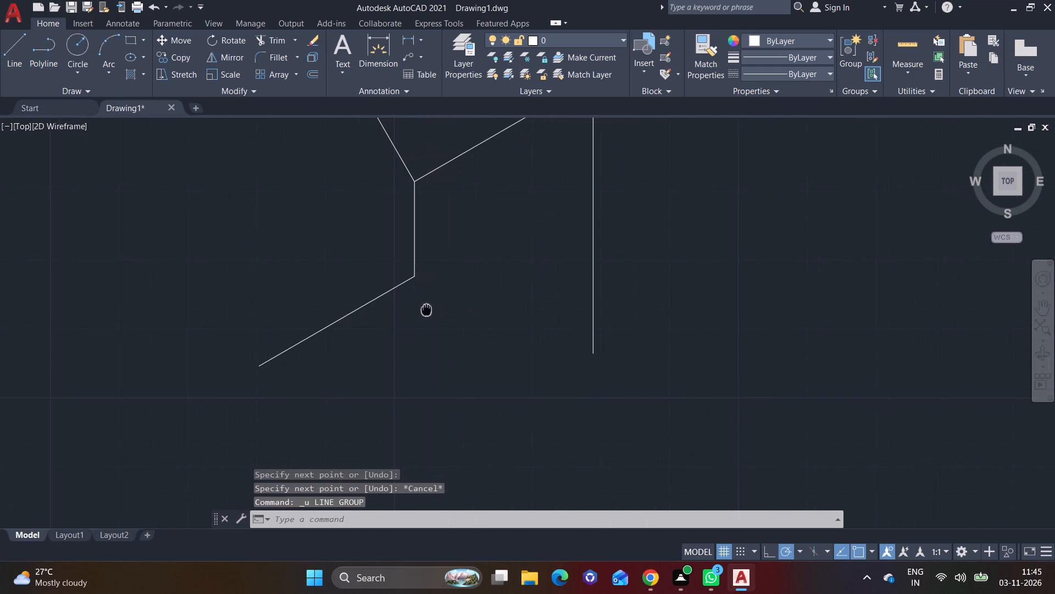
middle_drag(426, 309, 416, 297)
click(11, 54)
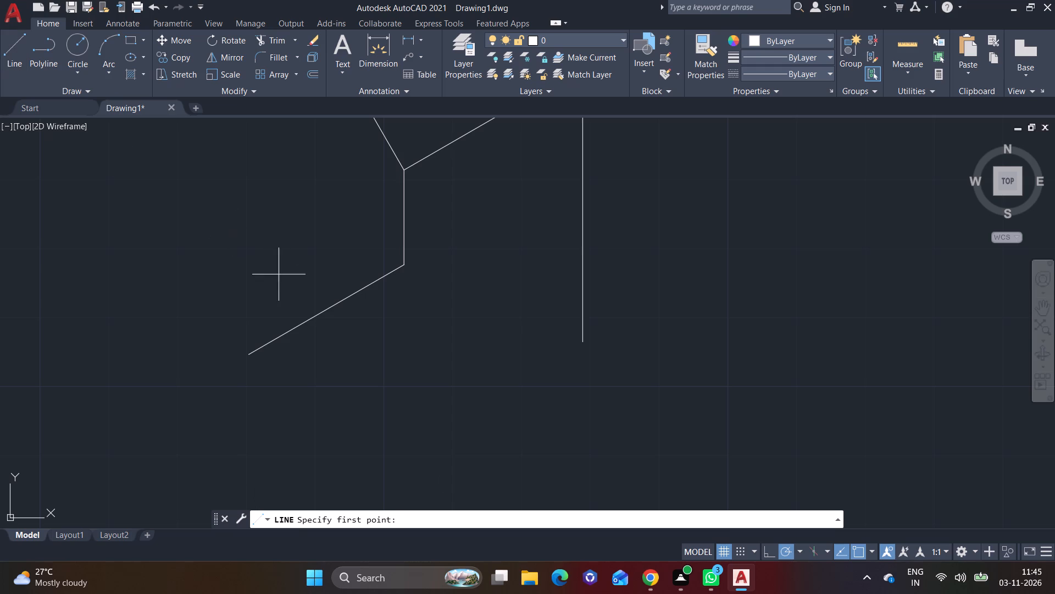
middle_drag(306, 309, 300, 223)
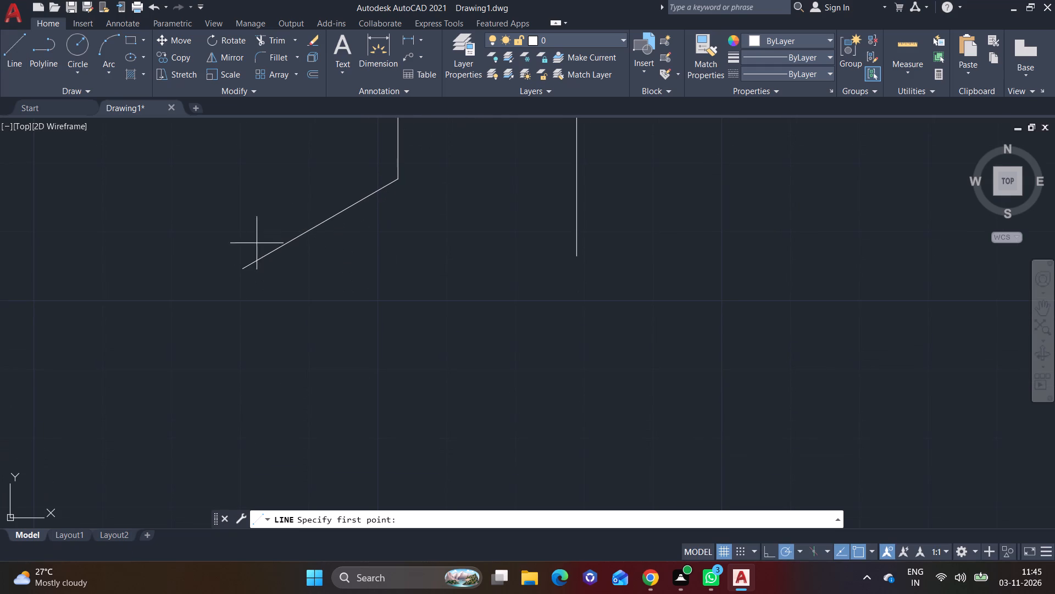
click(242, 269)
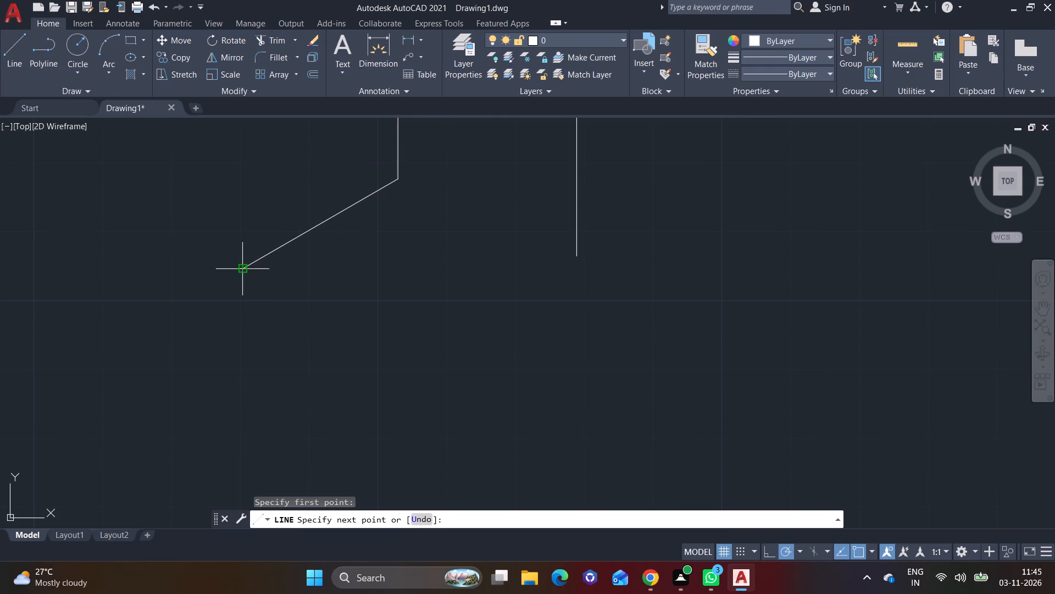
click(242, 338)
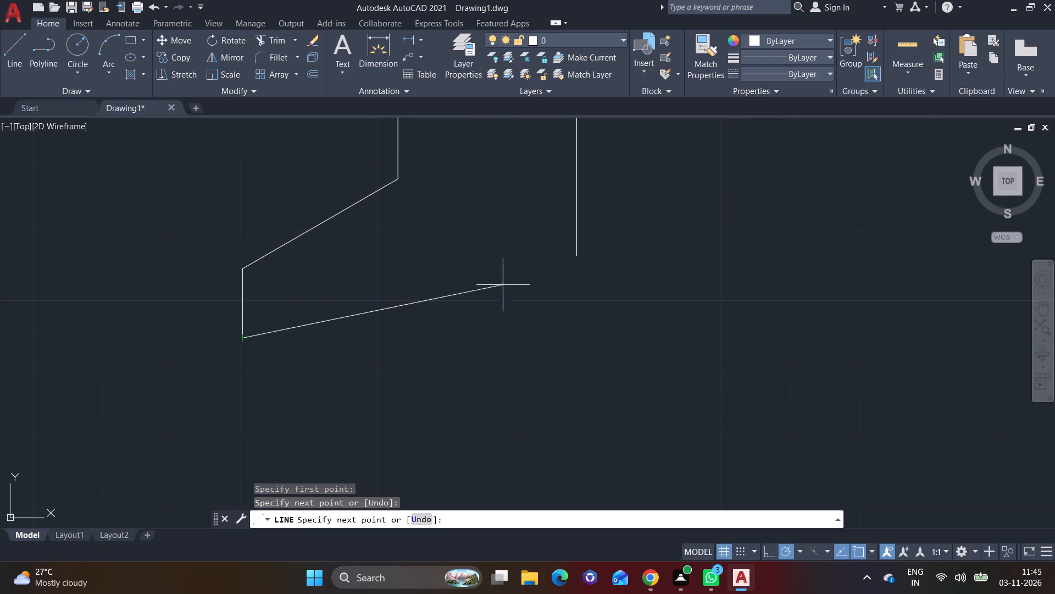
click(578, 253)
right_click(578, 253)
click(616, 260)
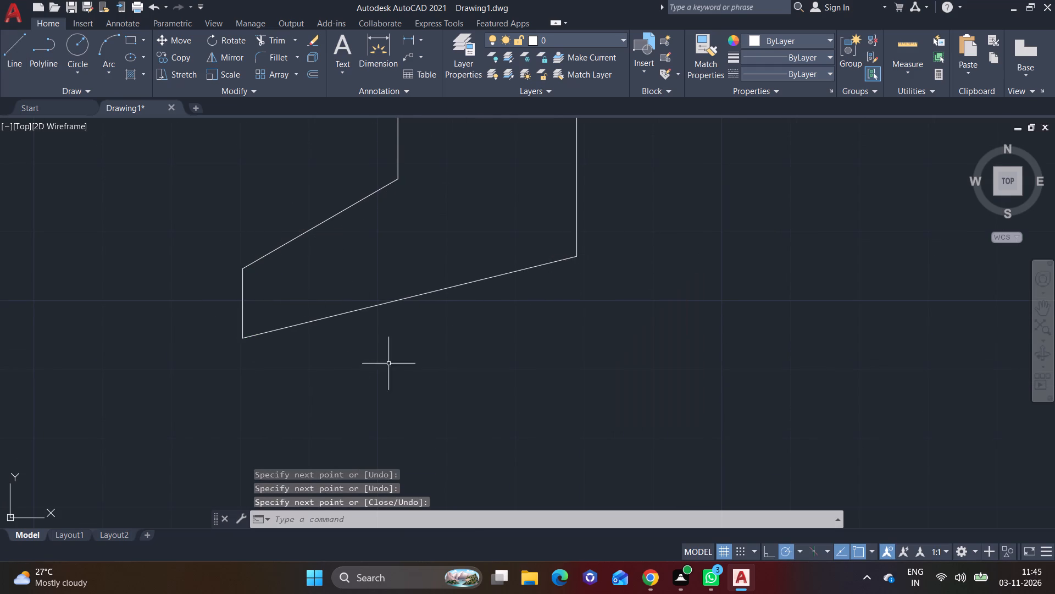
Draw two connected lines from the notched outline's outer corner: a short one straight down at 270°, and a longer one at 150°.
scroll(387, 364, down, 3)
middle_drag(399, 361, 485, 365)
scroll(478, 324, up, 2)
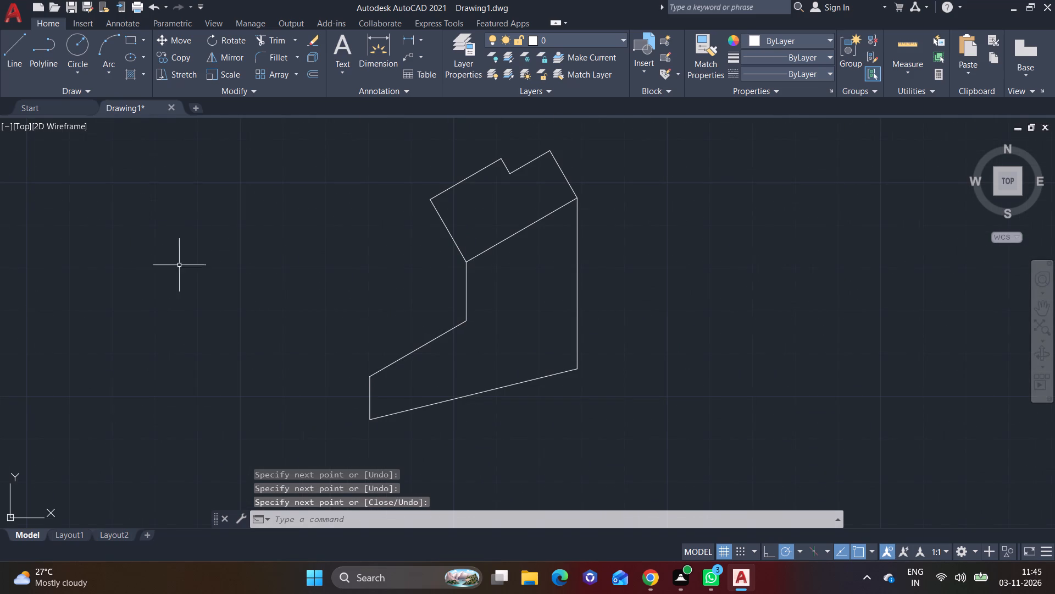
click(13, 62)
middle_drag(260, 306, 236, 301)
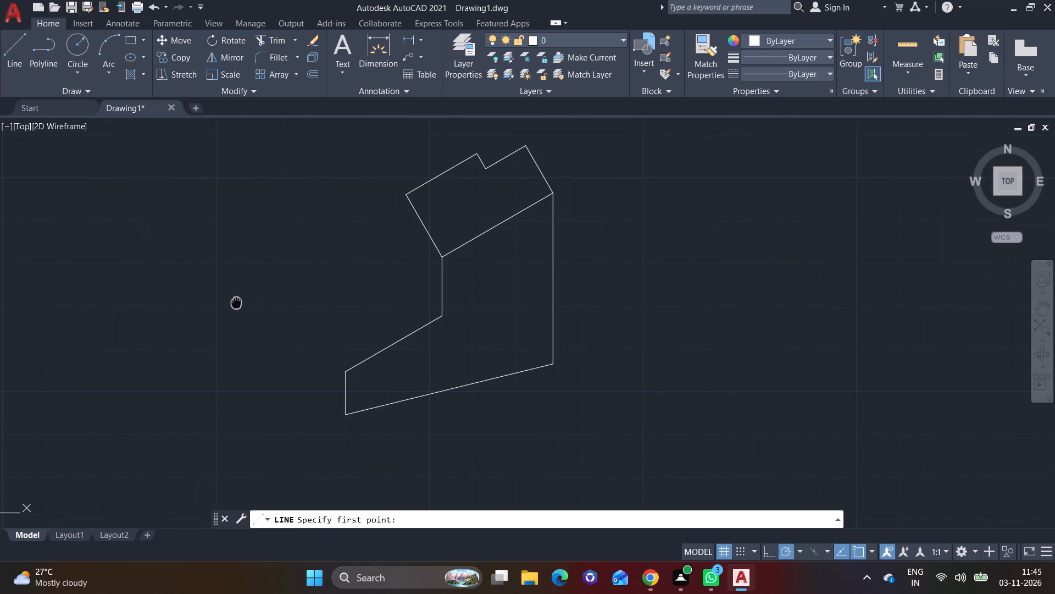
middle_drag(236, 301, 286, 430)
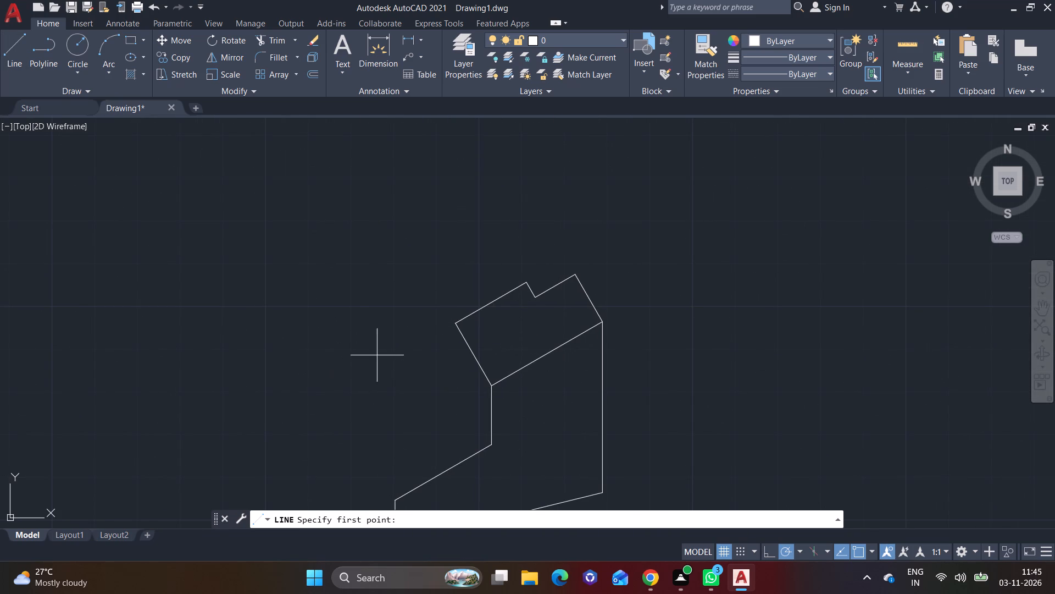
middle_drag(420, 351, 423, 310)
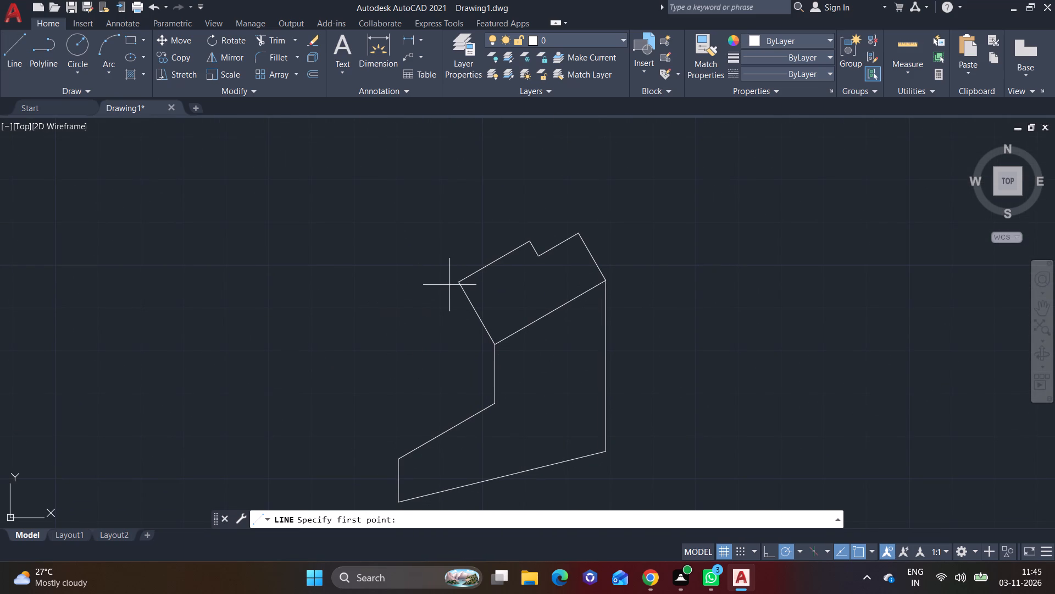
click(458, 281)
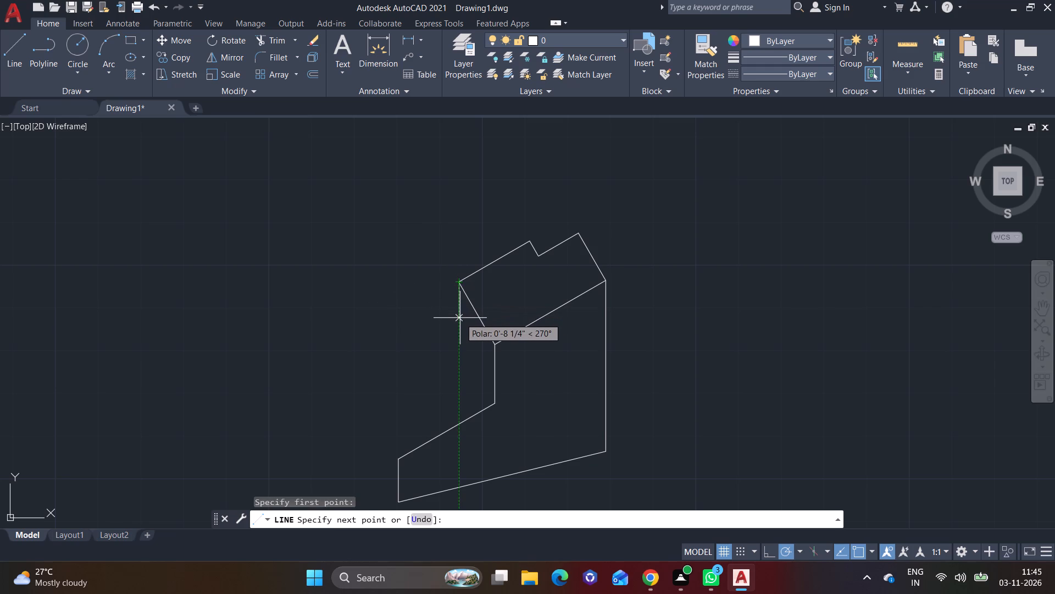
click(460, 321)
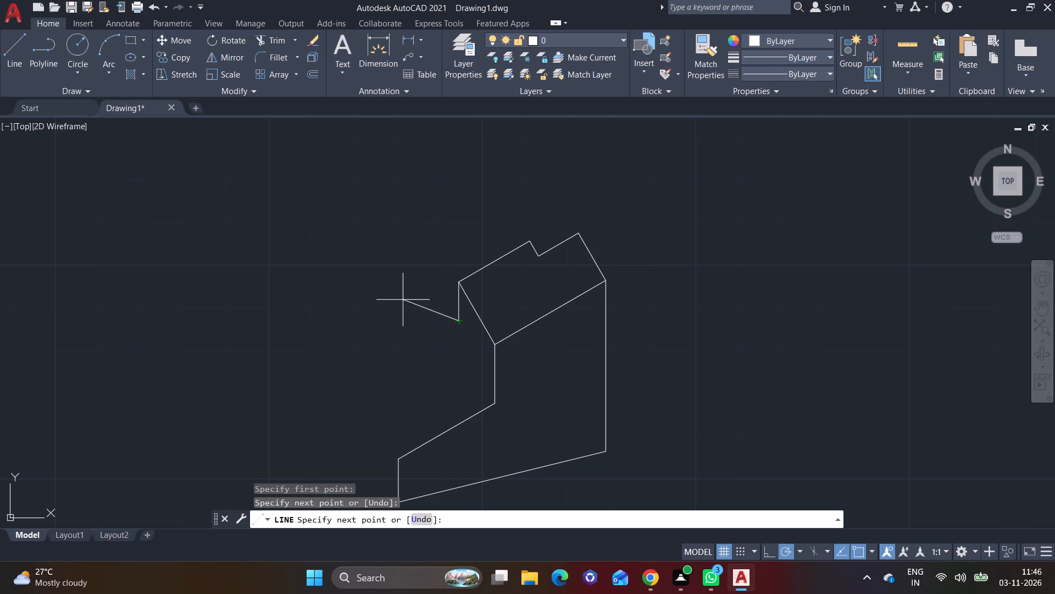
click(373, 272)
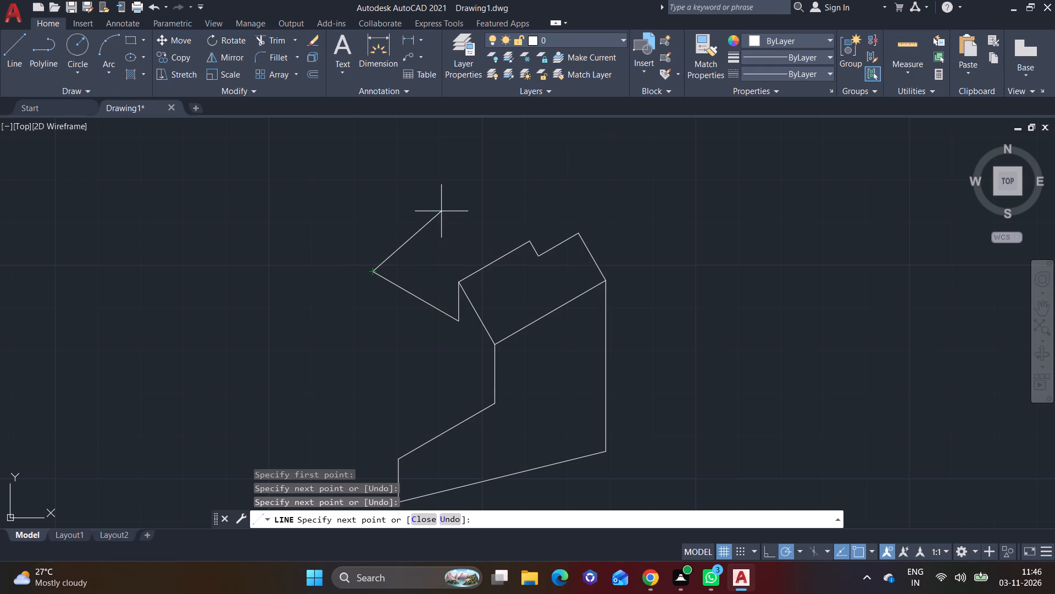
Undo all the drawn lines, back to an empty drawing area.
key(ctrl+z)
key(ctrl+z)
key(ctrl+z)
key(ctrl+z)
key(ctrl+z)
key(ctrl+z)
key(ctrl+z)
key(ctrl+z)
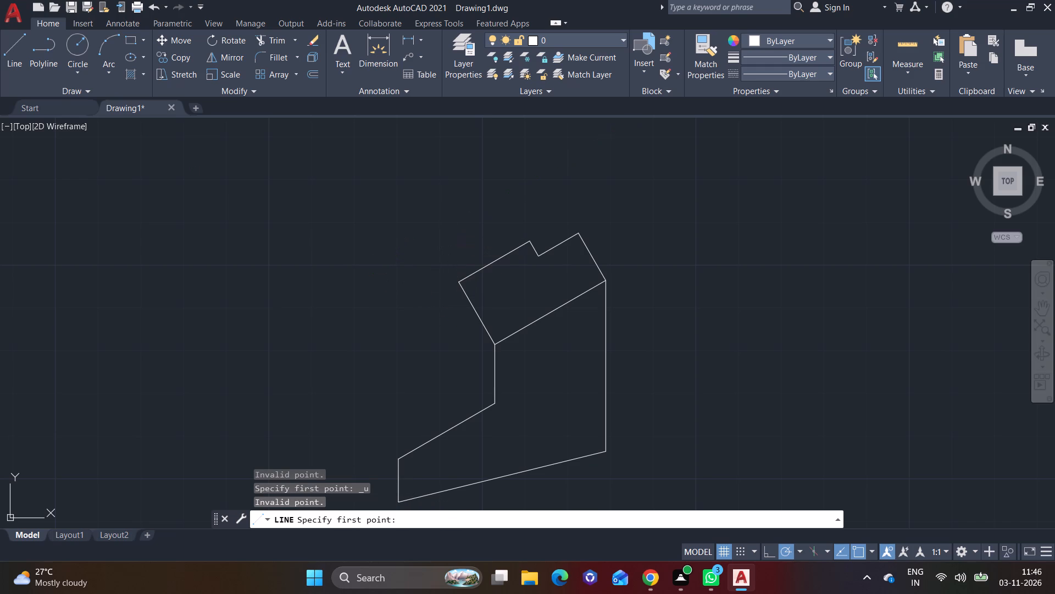
key(ctrl+z)
key(Escape)
key(ctrl+z)
key(ctrl+z)
key(ctrl+z)
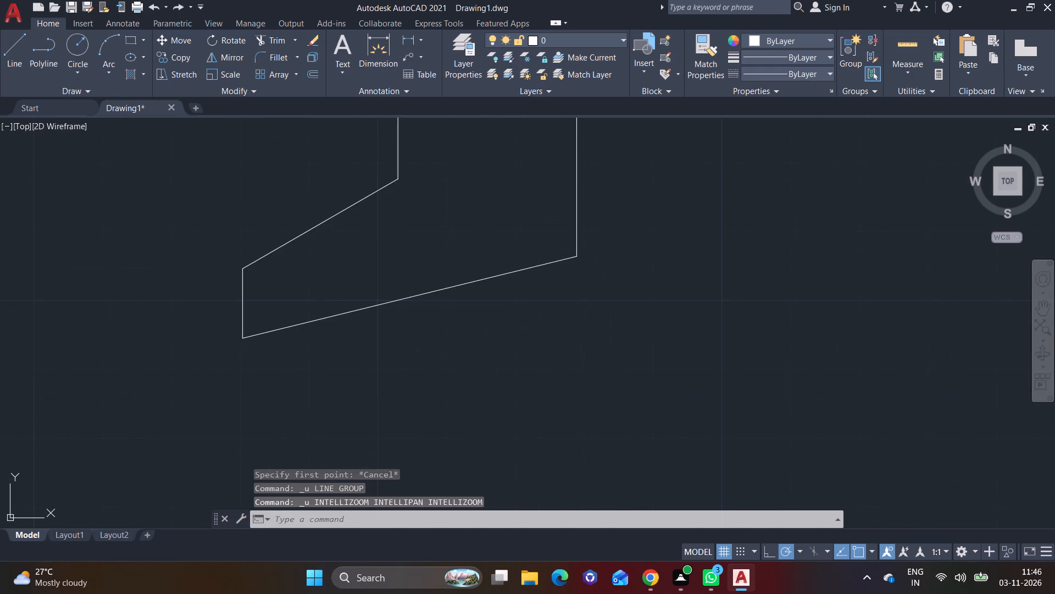
key(ctrl+z)
key(ctrl+z)
key(ctrl+z)
key(ctrl+z)
key(ctrl+z)
key(ctrl+z)
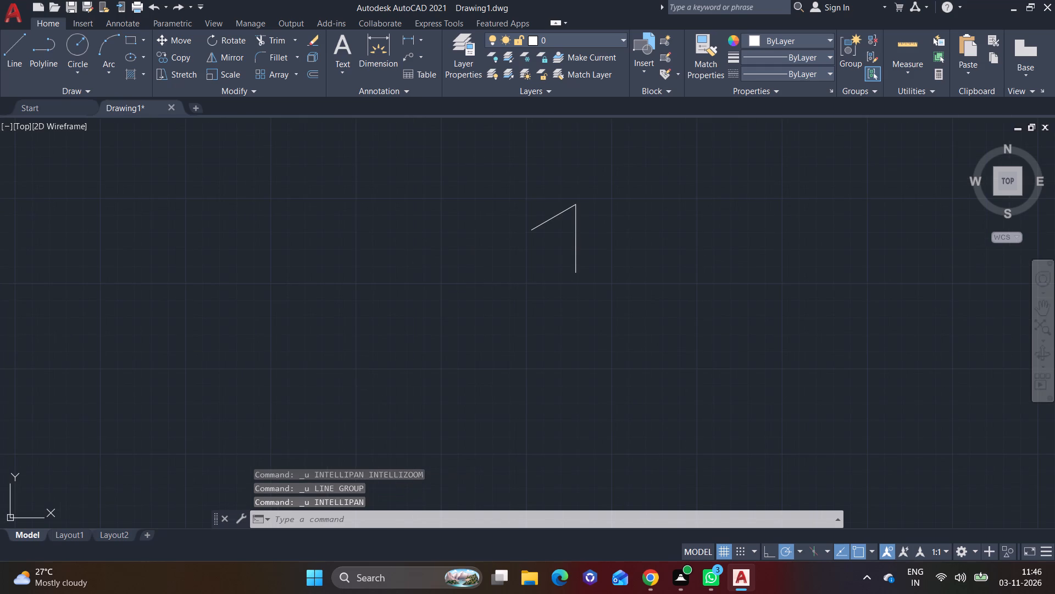
key(ctrl+z)
key(ctrl+z)
Draw a 70-inch line slanting down at 330° in the empty drawing area.
middle_drag(440, 284, 332, 316)
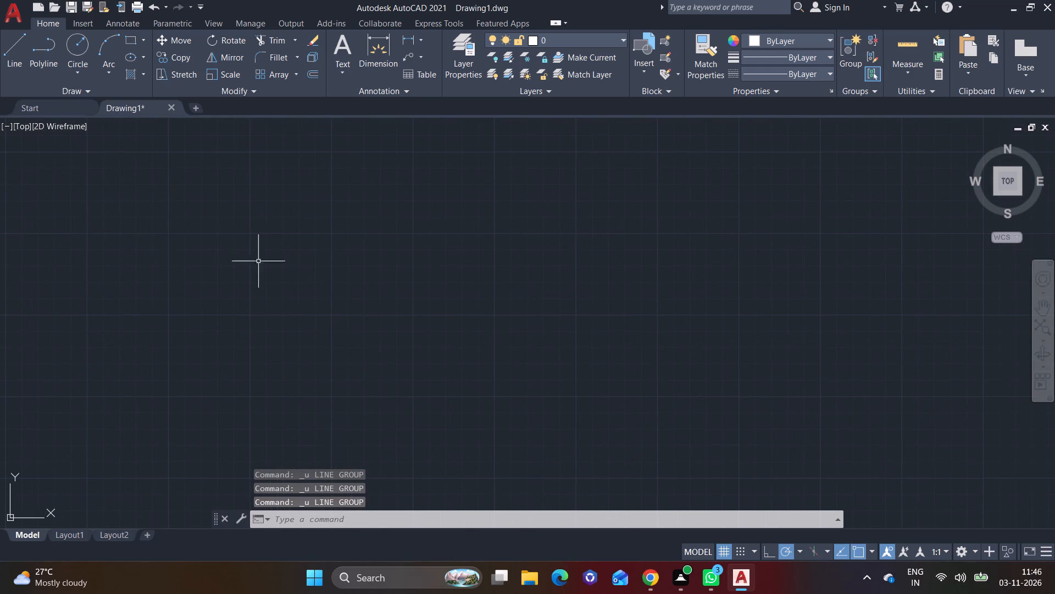
click(14, 61)
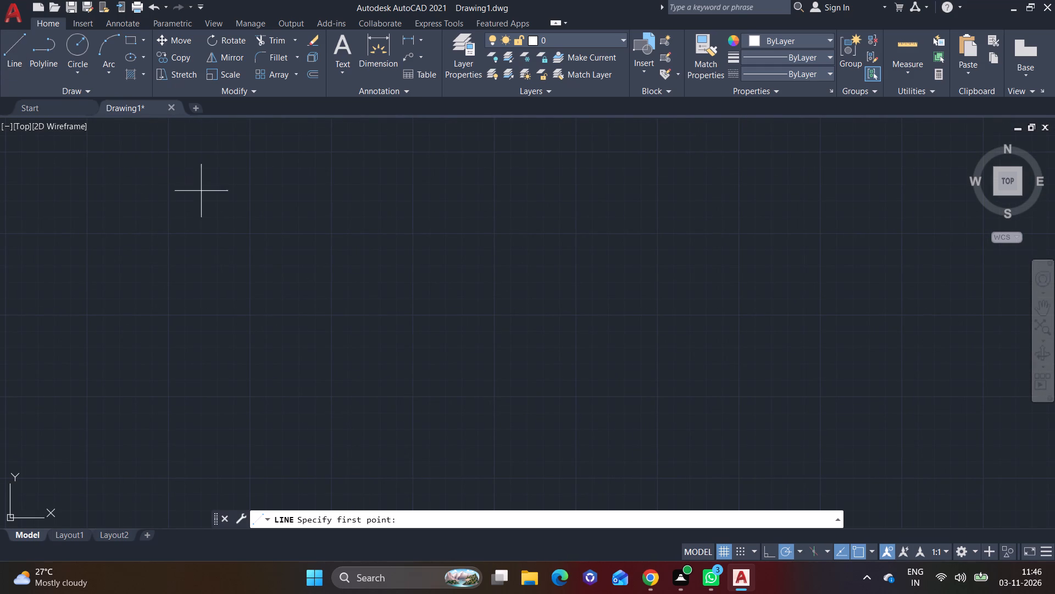
click(414, 276)
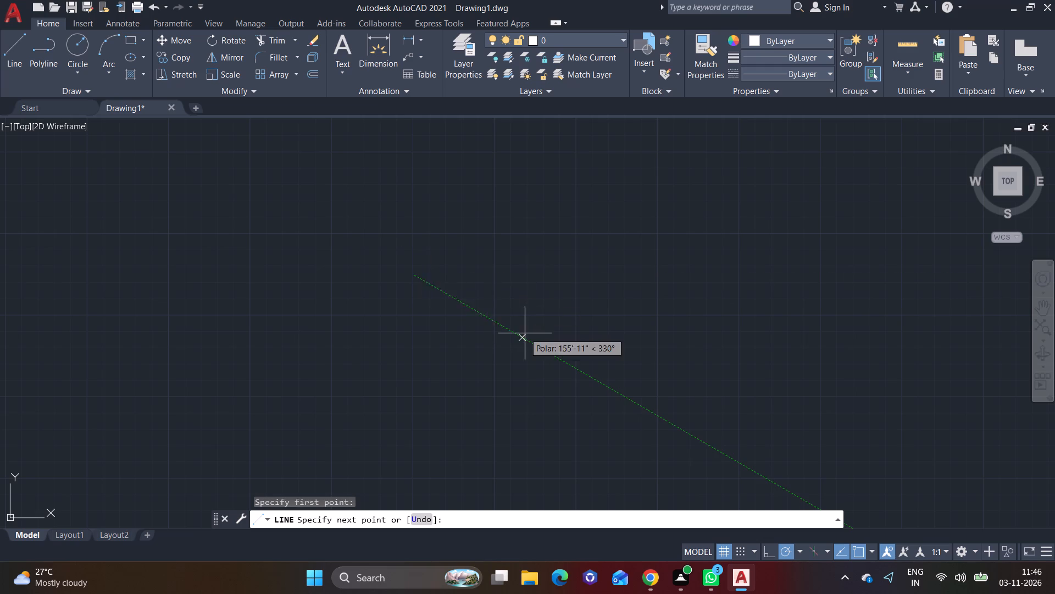
text(70)
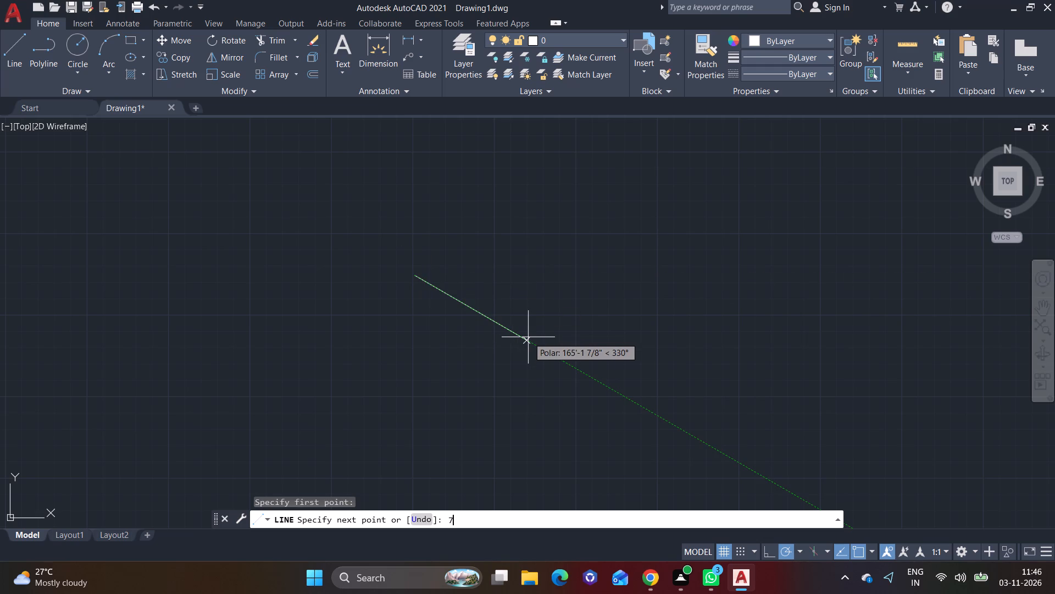
key(Return)
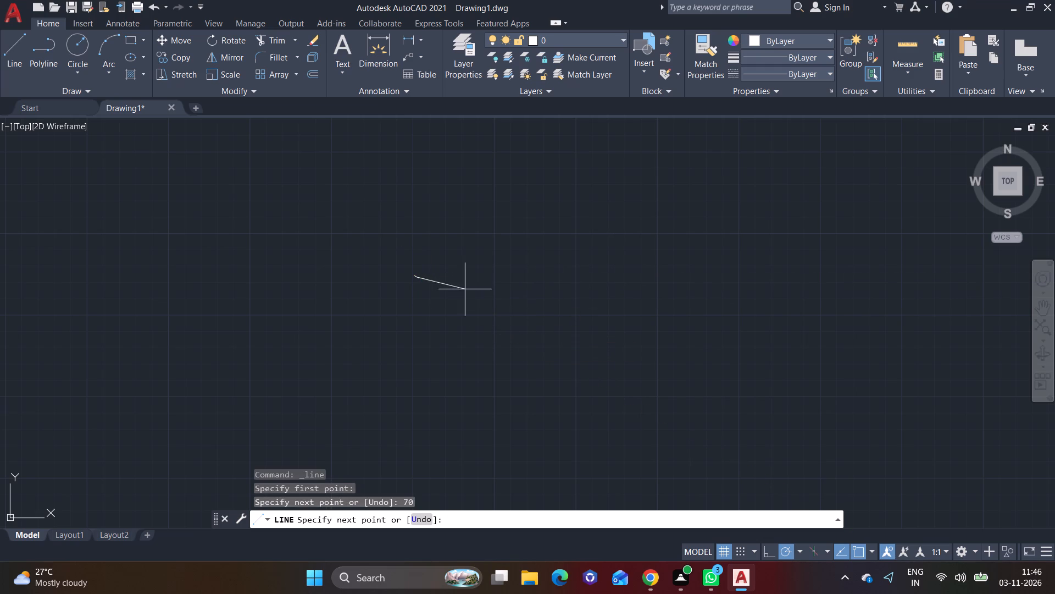
key(space)
Draw a vertical line about 17 inches long upward from the lower end of the 70-inch slanted line.
scroll(409, 283, up, 6)
middle_drag(432, 251, 424, 359)
scroll(423, 345, up, 4)
middle_drag(417, 342, 407, 347)
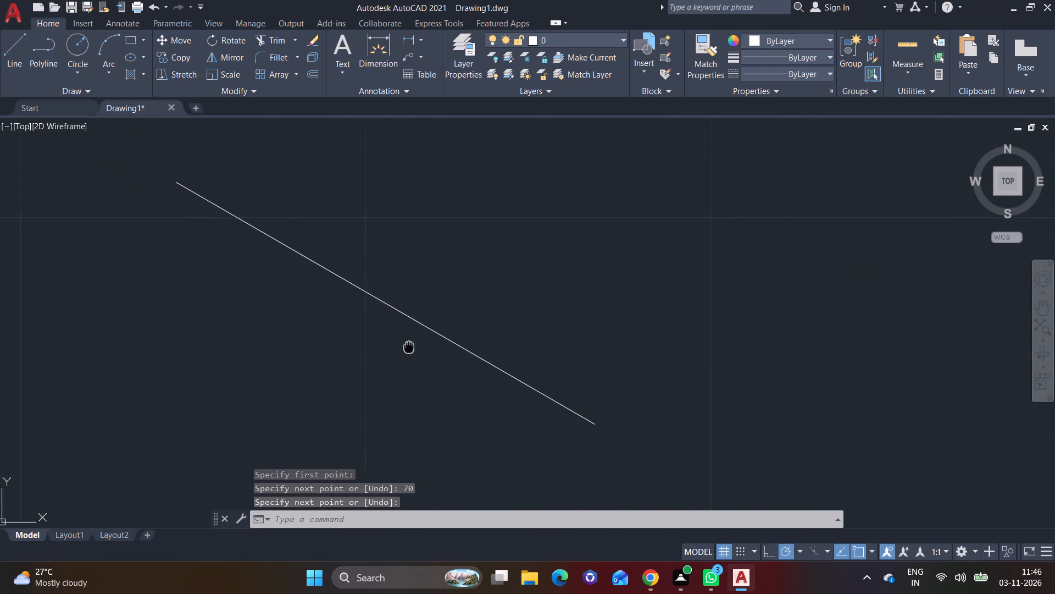
middle_drag(407, 347, 379, 394)
scroll(387, 360, down, 3)
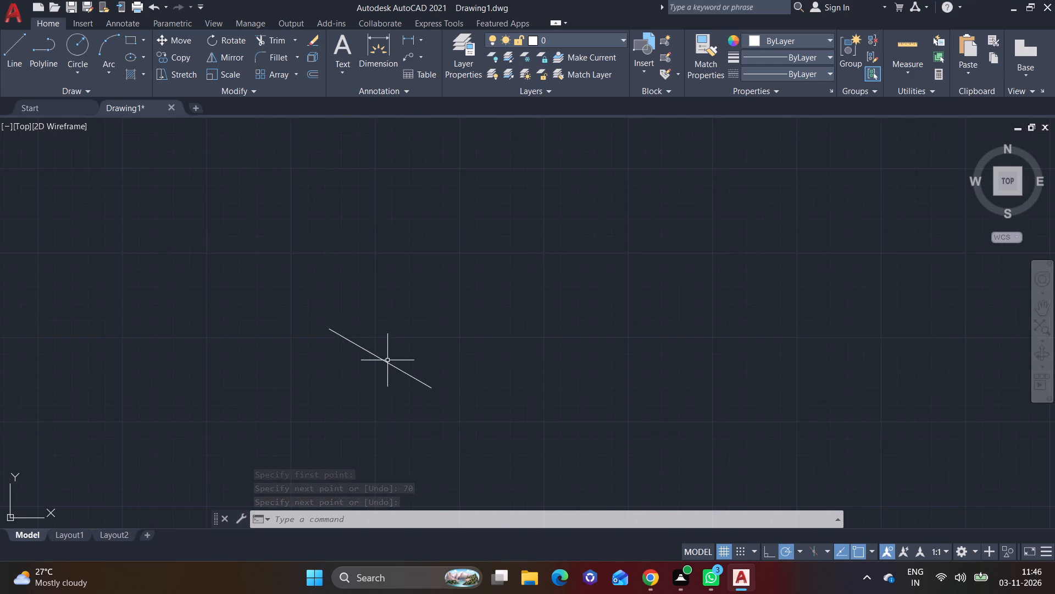
middle_drag(387, 360, 385, 340)
scroll(374, 334, up, 1)
click(14, 64)
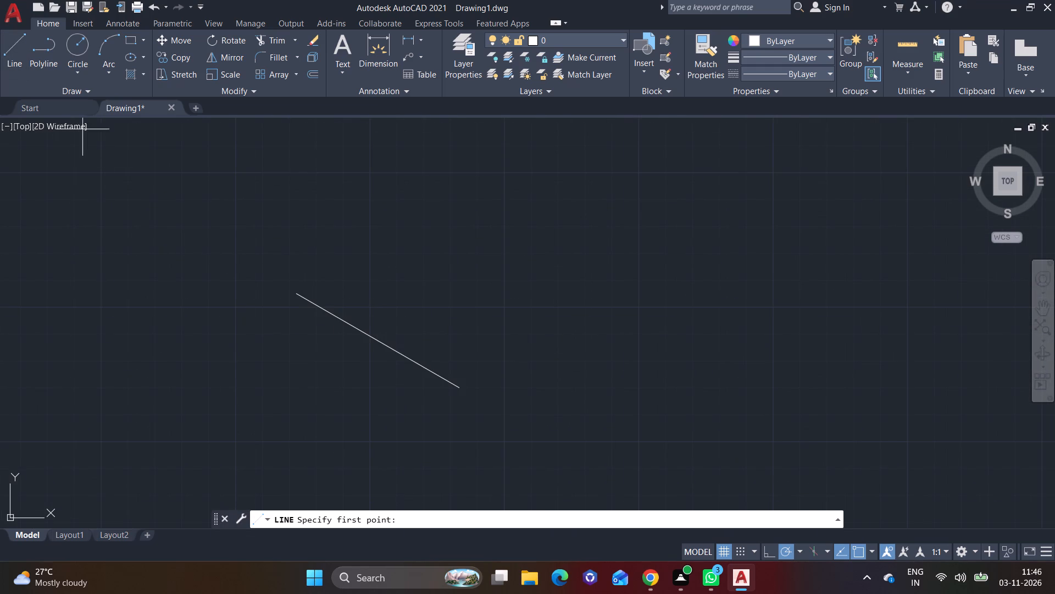
middle_drag(337, 285, 311, 277)
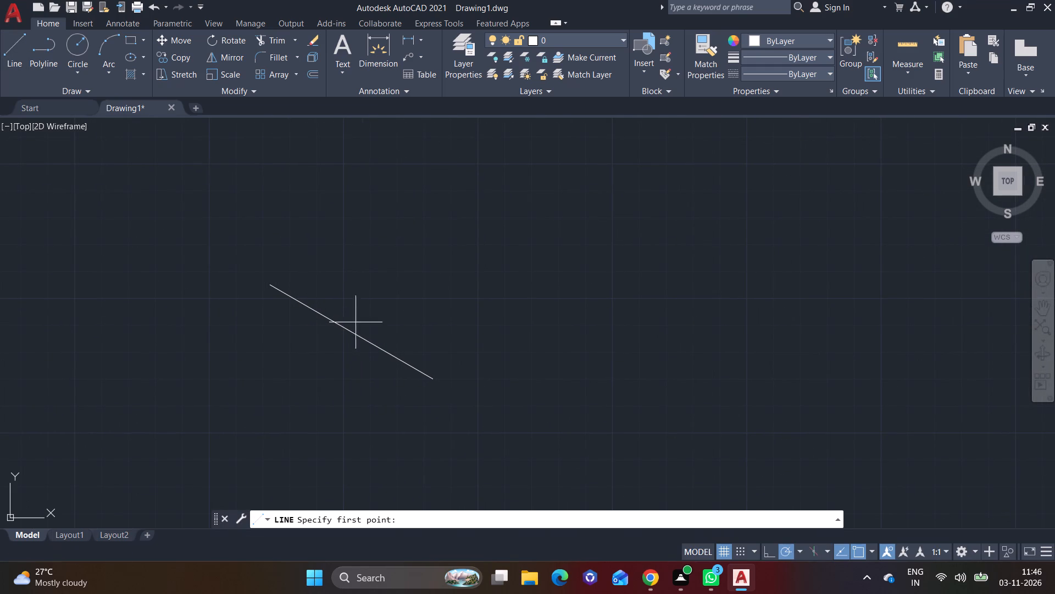
click(434, 376)
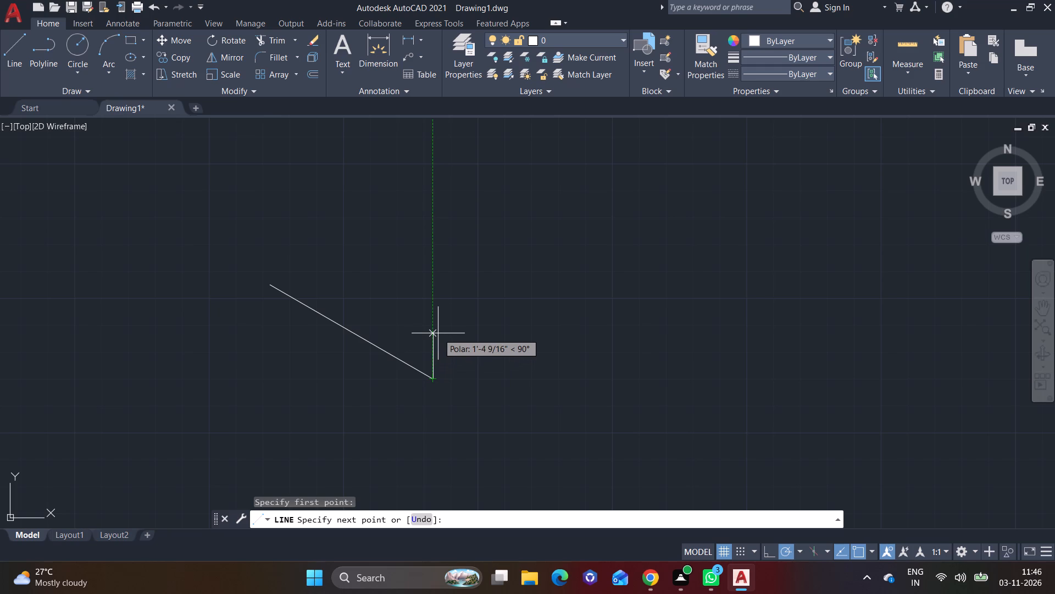
click(438, 332)
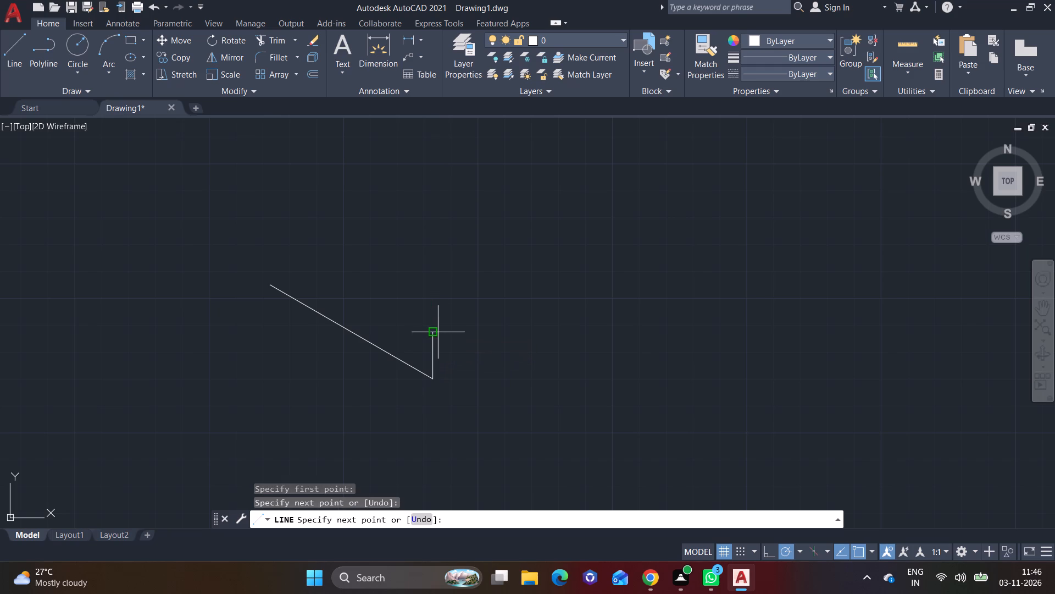
right_click(438, 332)
click(473, 337)
Draw a 15-inch vertical line upward from the upper end of the 70-inch slanted line.
click(10, 61)
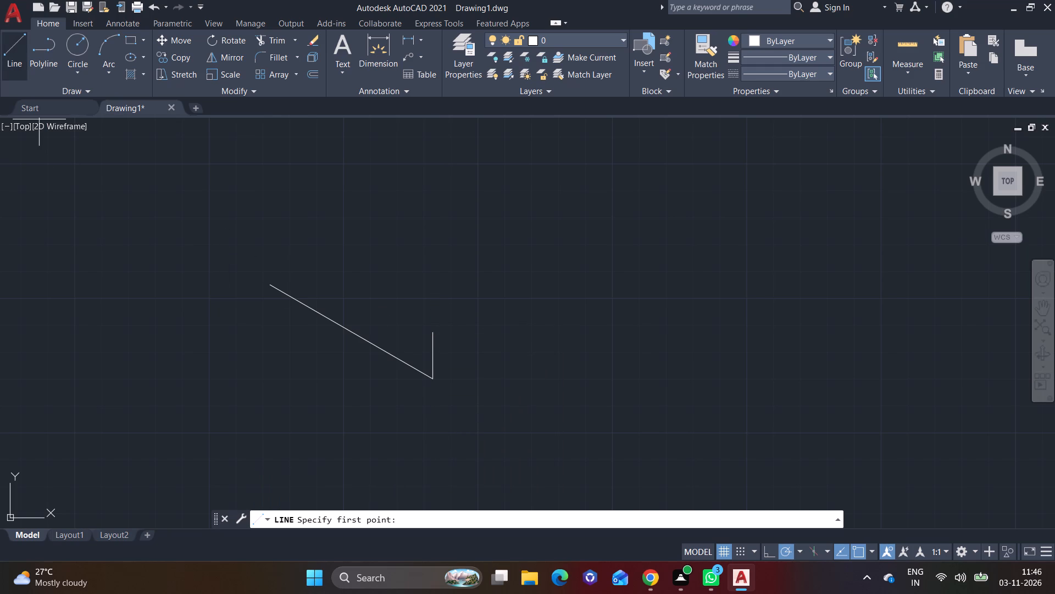
middle_drag(256, 274, 292, 321)
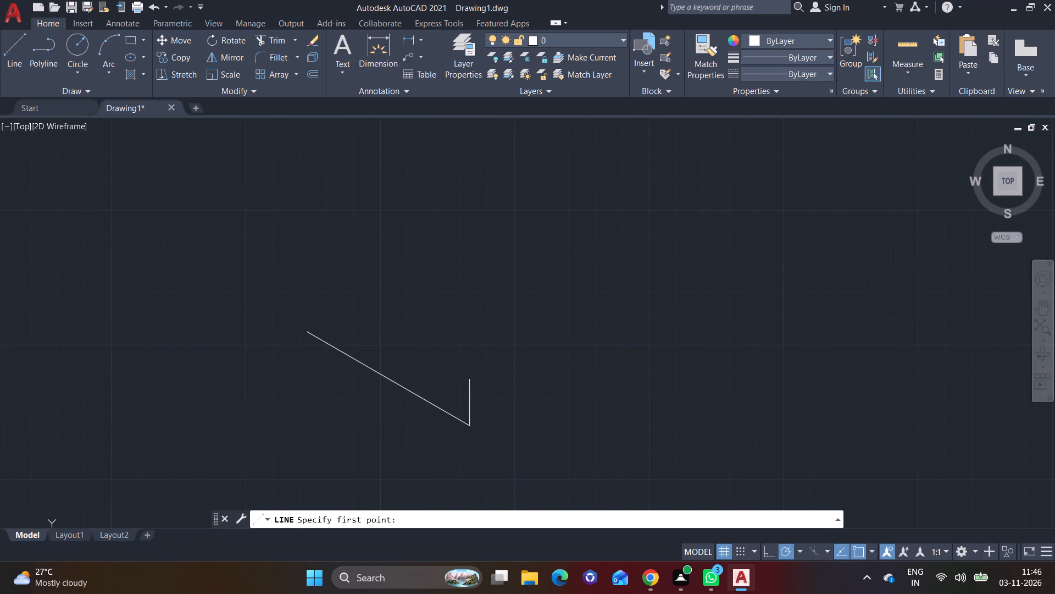
middle_drag(309, 320, 291, 276)
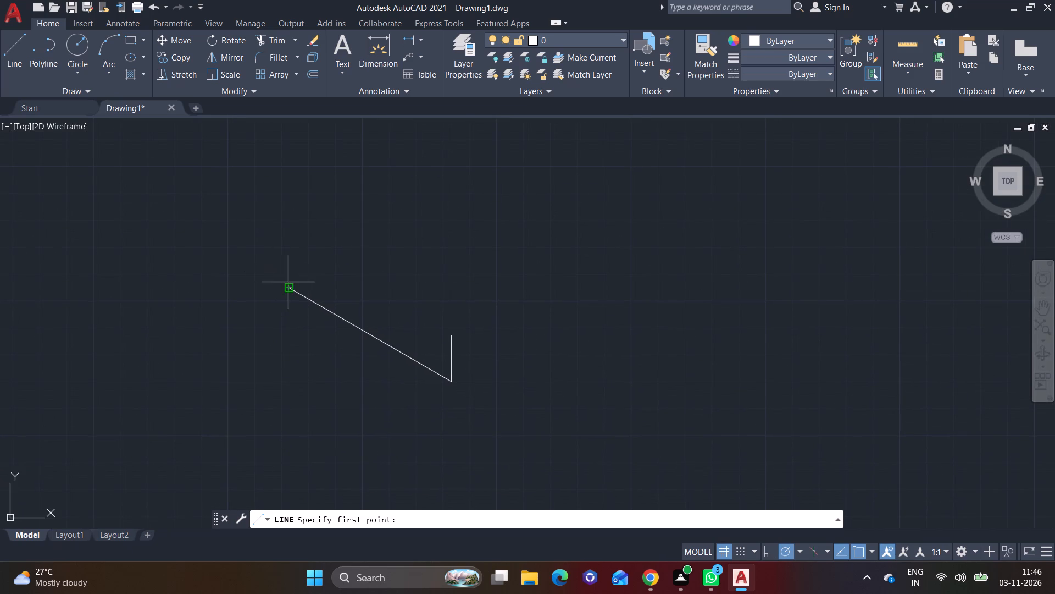
click(288, 285)
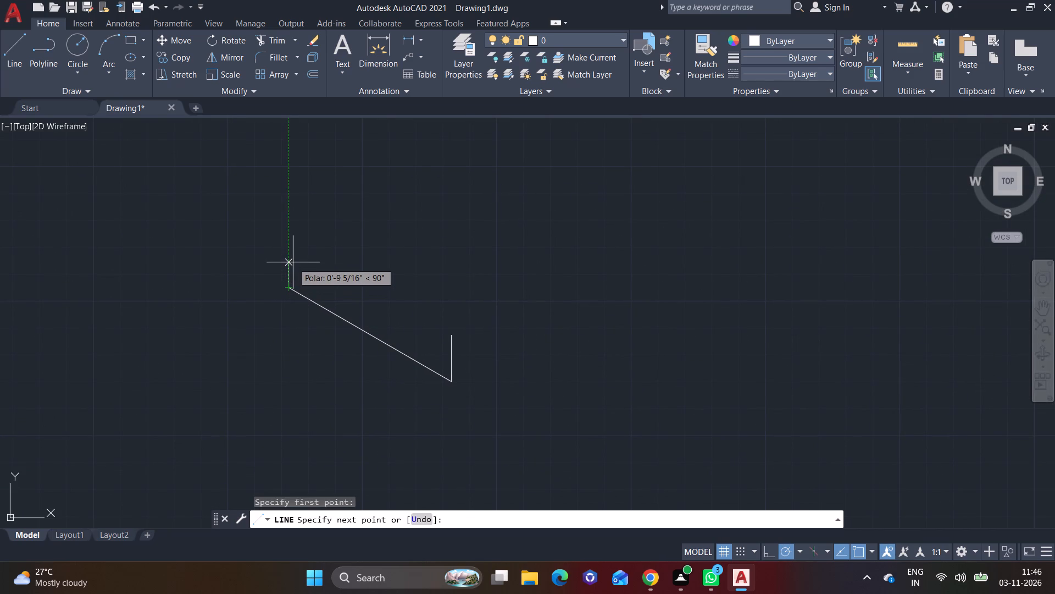
text(15)
key(Return)
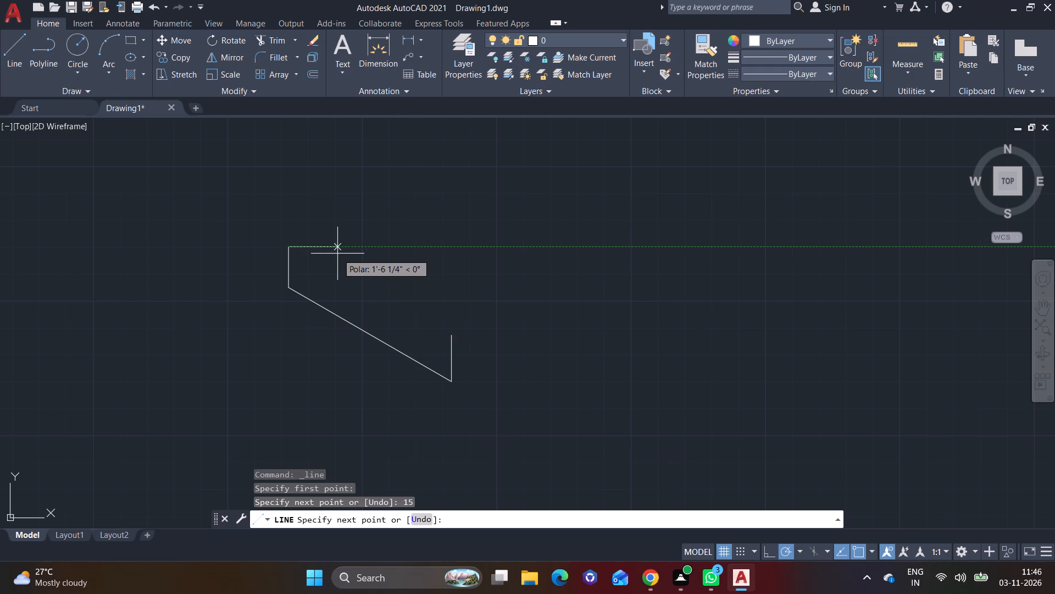
key(Escape)
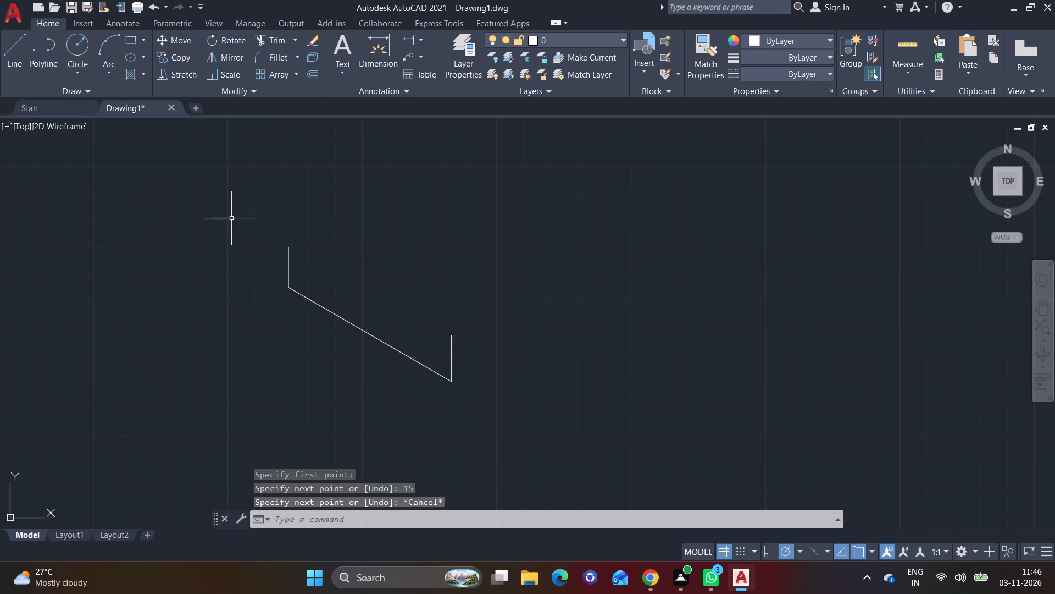
From the 15-inch line's top end, draw a line about 16 inches long at 330°, and connect it down to the slanted line.
click(6, 57)
click(289, 249)
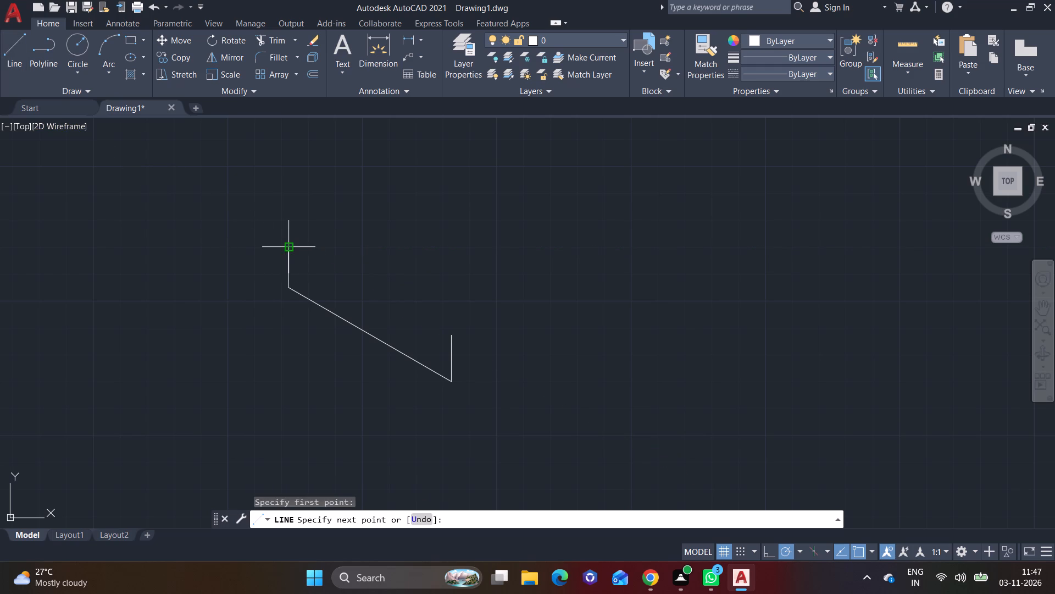
click(324, 272)
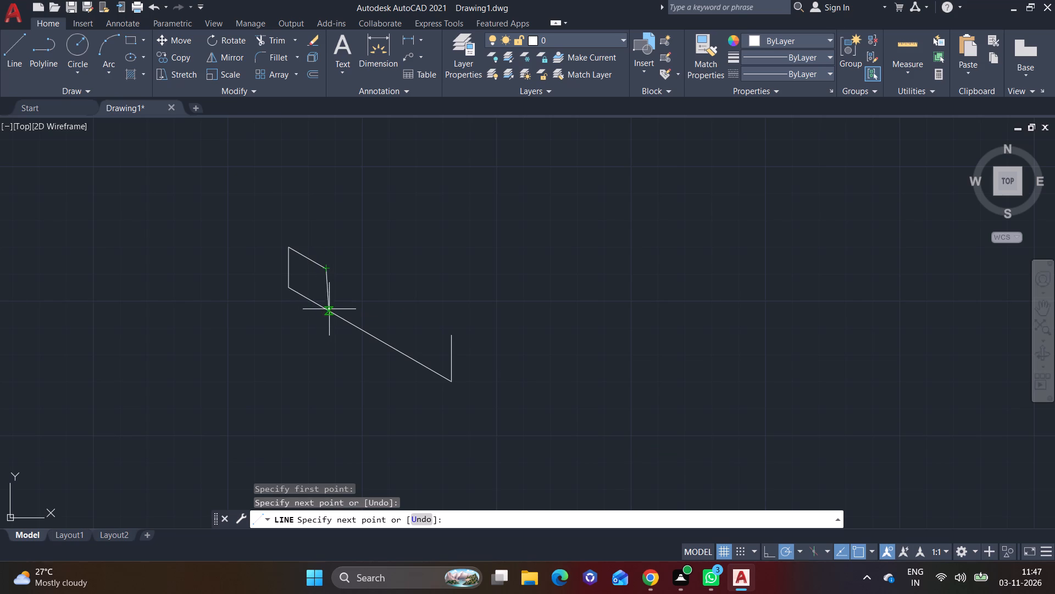
click(327, 309)
right_click(327, 309)
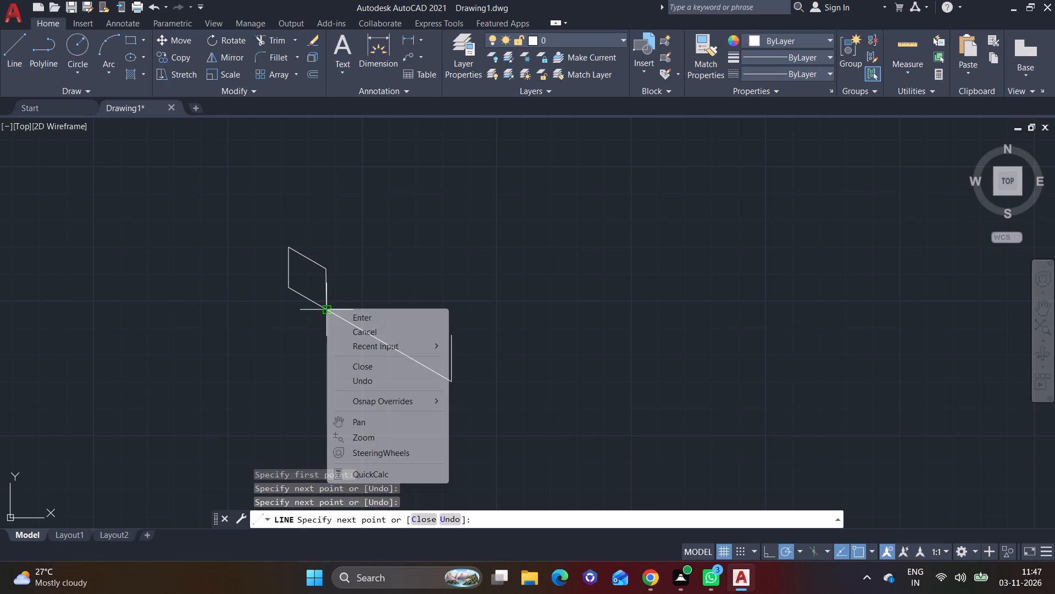
click(353, 311)
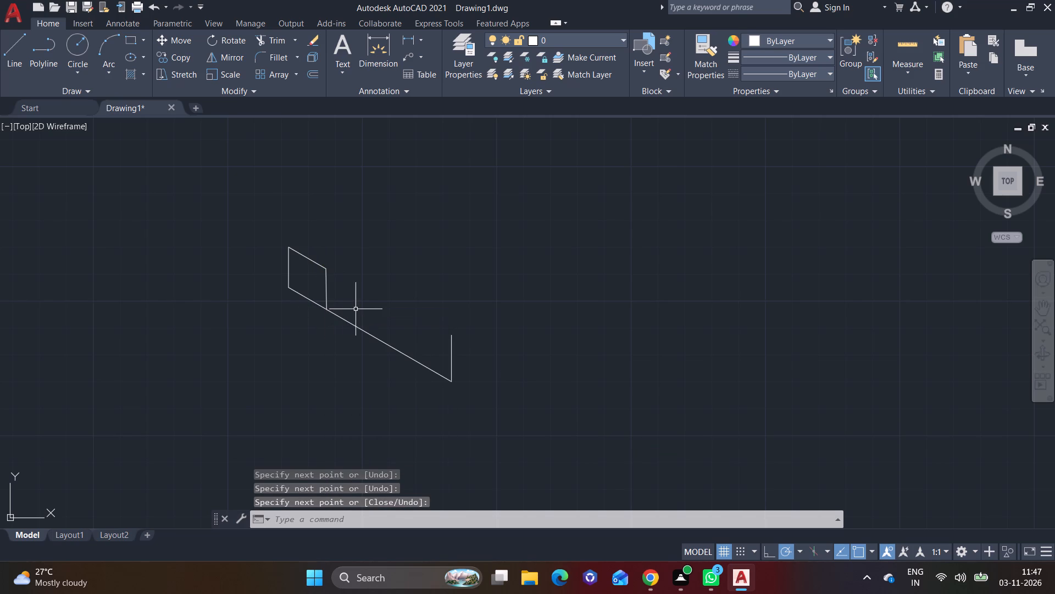
Draw the box's second side face from the shared edge's top corner: 30° line, vertical line down, and closing line to the shared bottom corner.
click(12, 63)
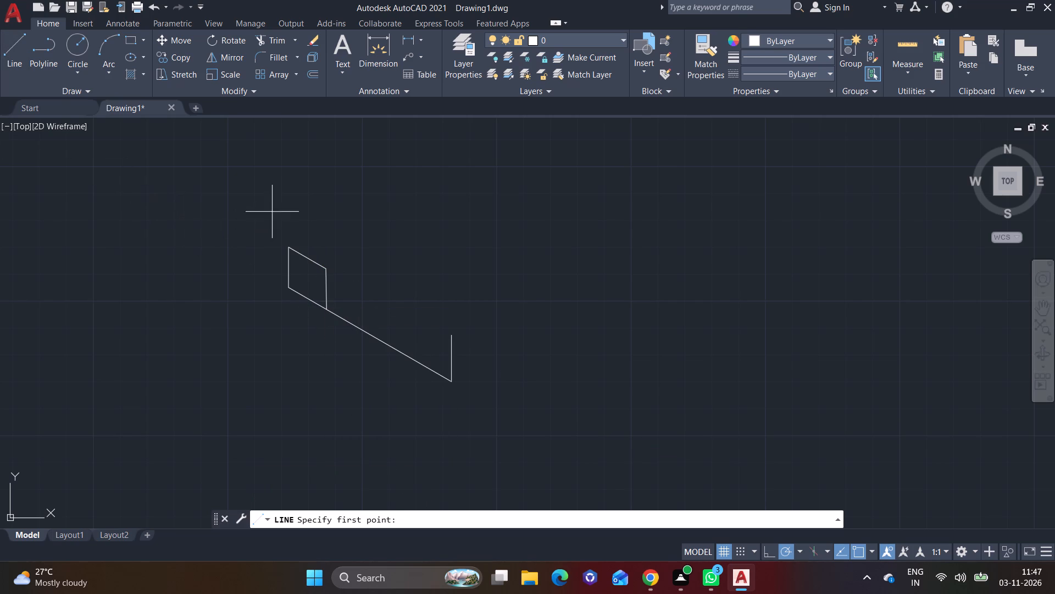
click(325, 268)
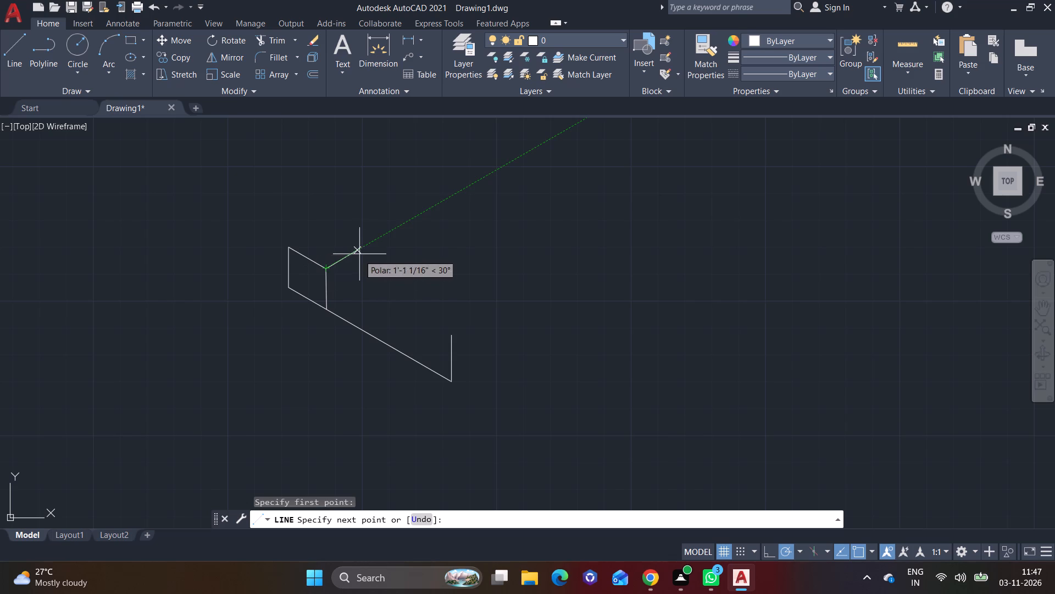
click(364, 251)
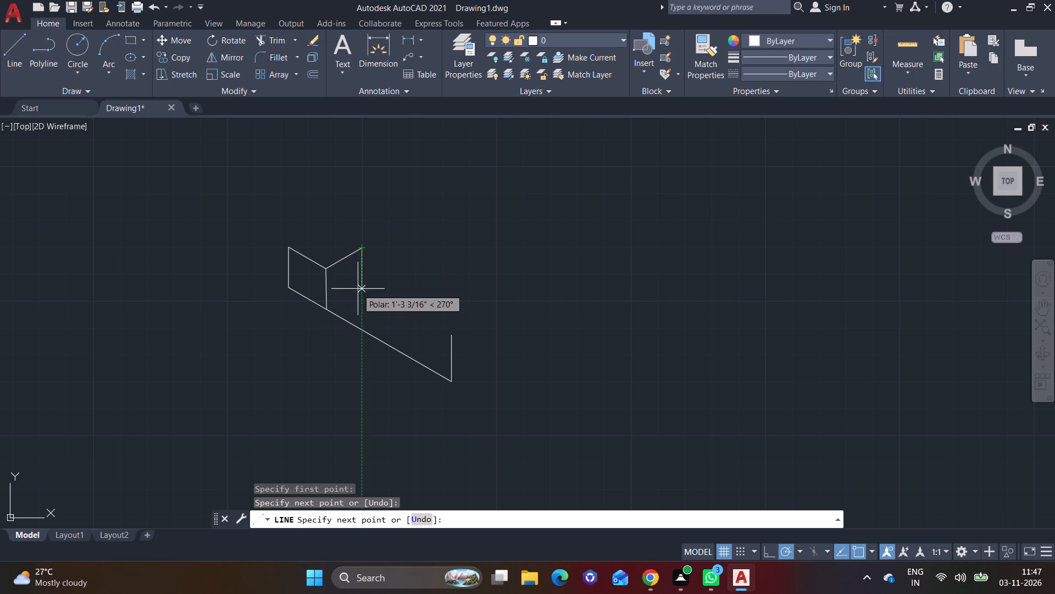
click(360, 294)
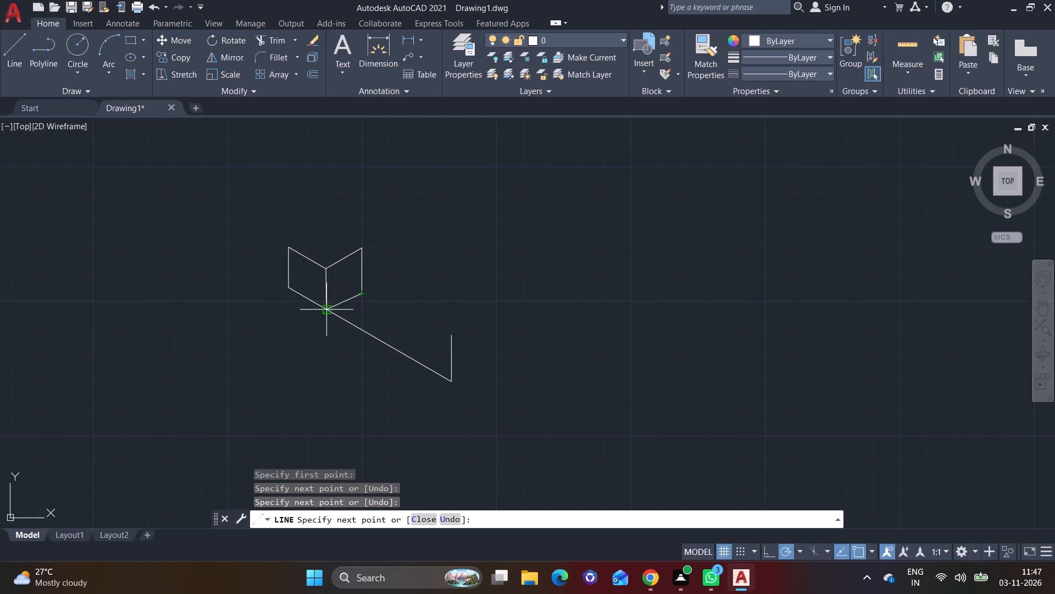
click(326, 305)
right_click(326, 305)
click(353, 313)
Close the box's top face with two lines joining the outer top corners of both side faces through a rear corner.
middle_drag(343, 284, 299, 307)
click(7, 62)
middle_drag(239, 257, 209, 280)
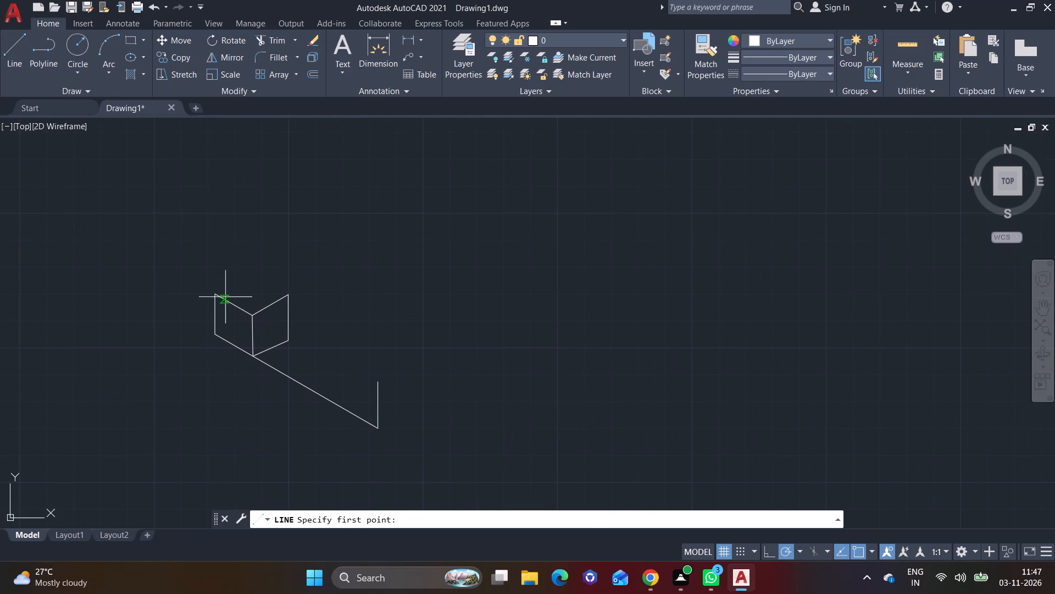
drag(218, 295, 223, 290)
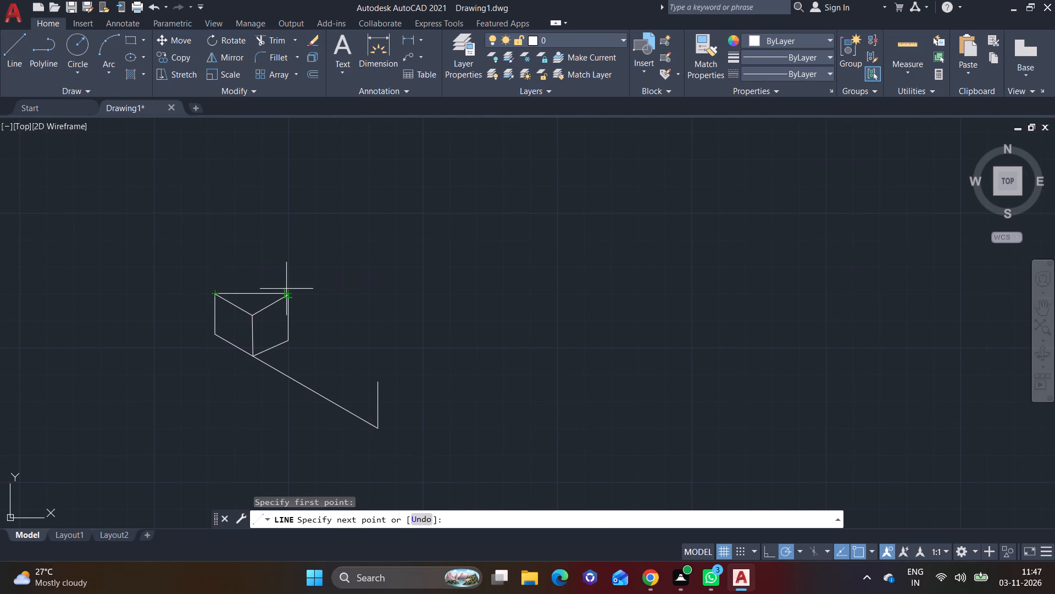
click(260, 261)
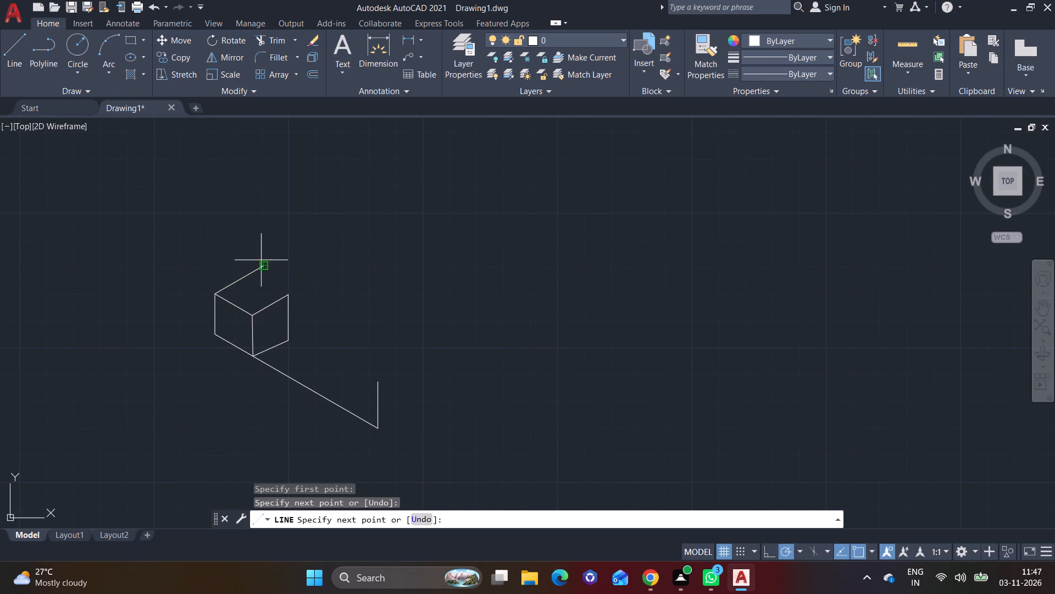
key(ctrl+z)
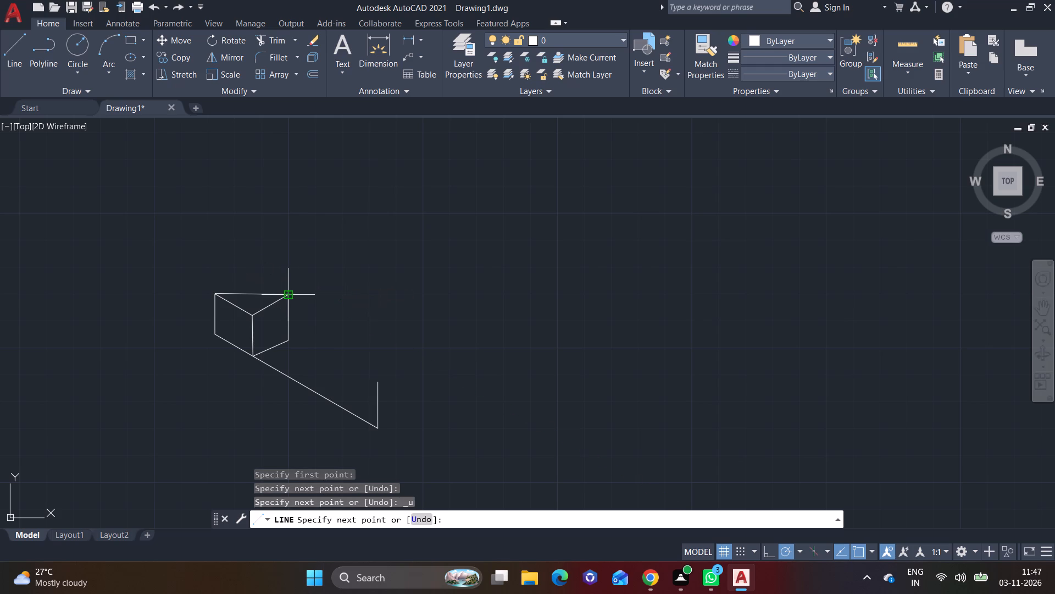
click(246, 269)
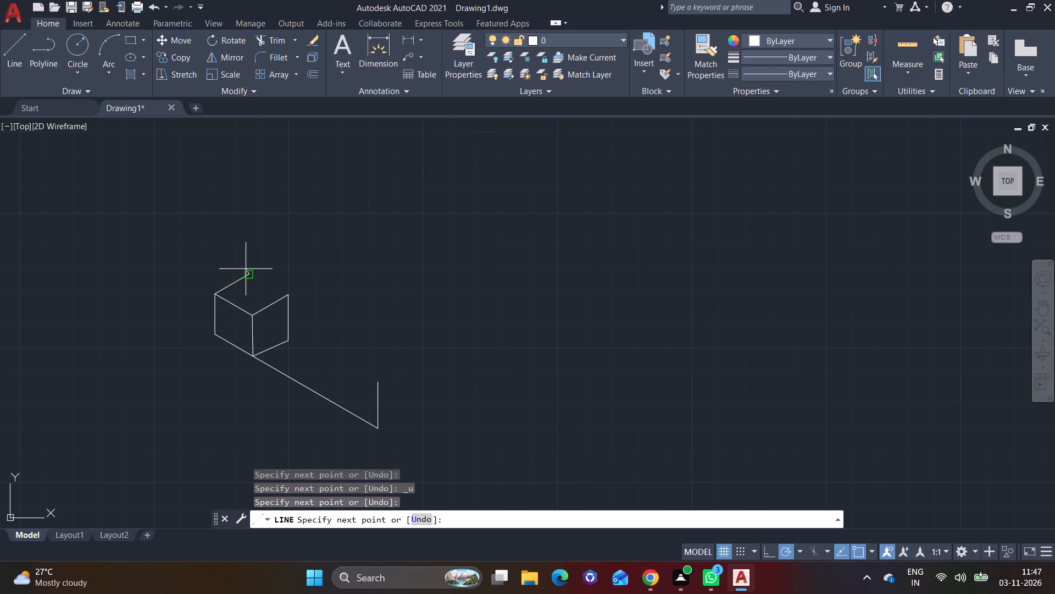
click(286, 291)
right_click(286, 291)
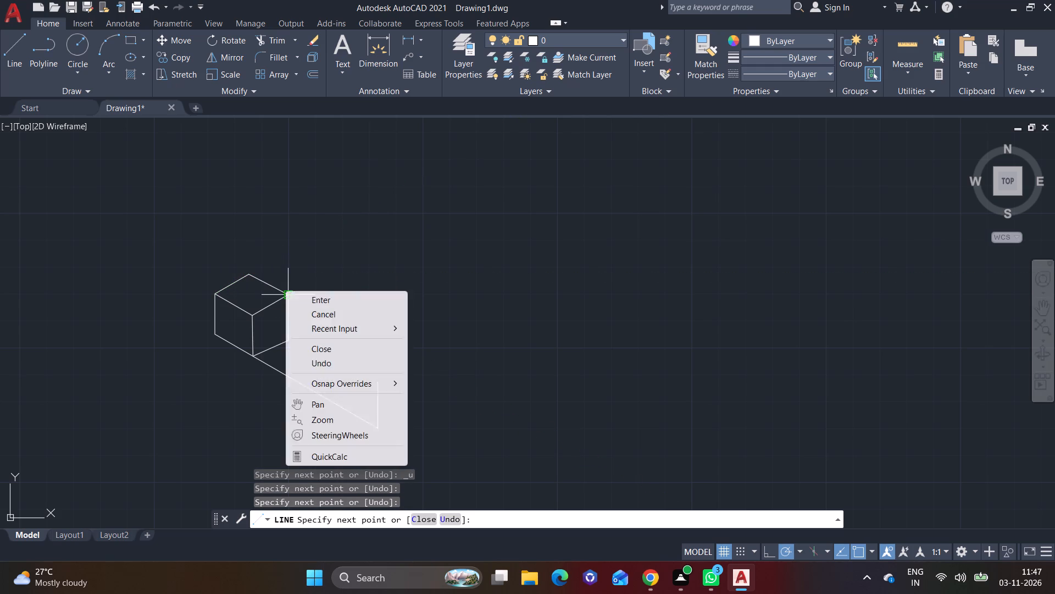
click(317, 304)
Outline a parallelogram behind the box top: 10-inch line at 30° from the rear corner, about 12 inches at 330°, and 210° back to the top edge.
click(10, 71)
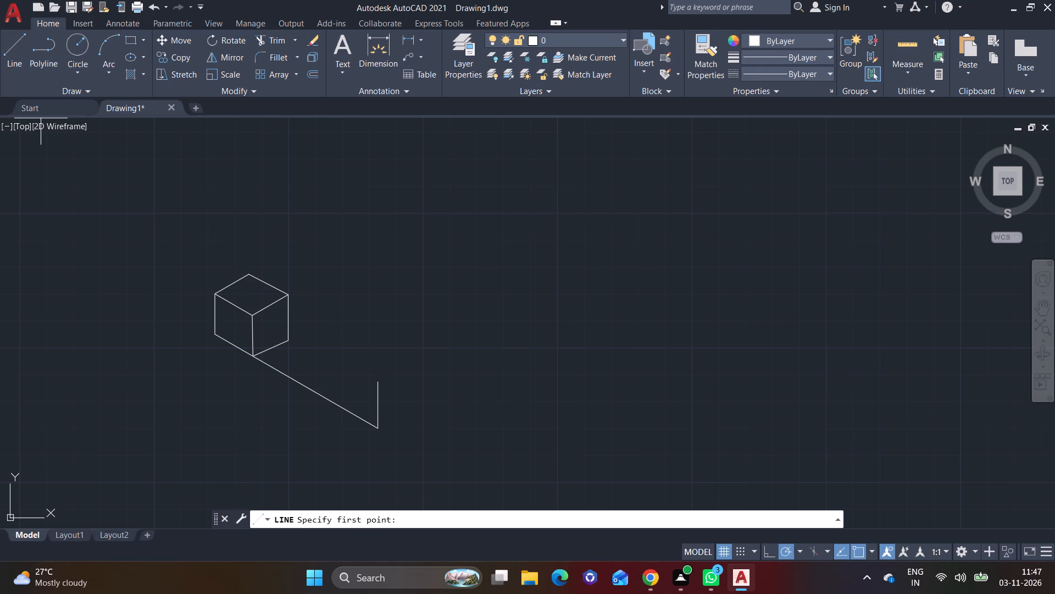
click(13, 70)
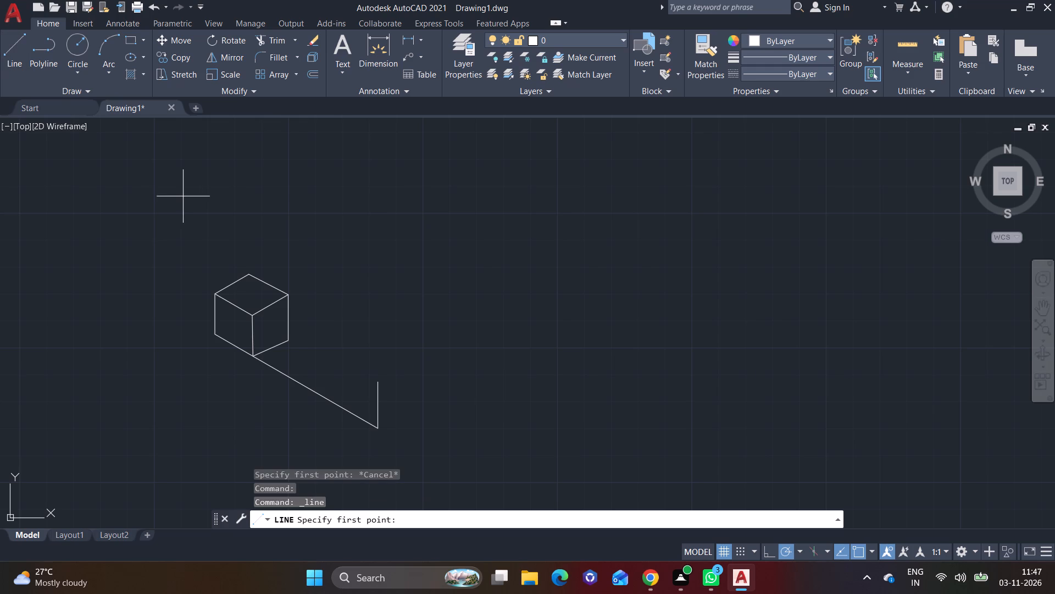
scroll(241, 282, up, 2)
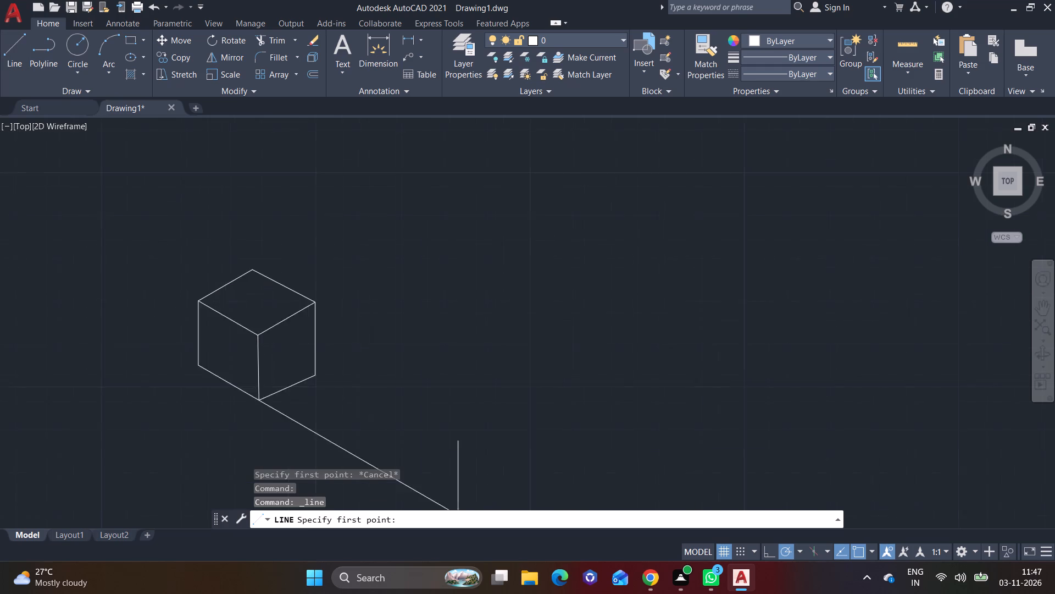
middle_drag(249, 296, 270, 269)
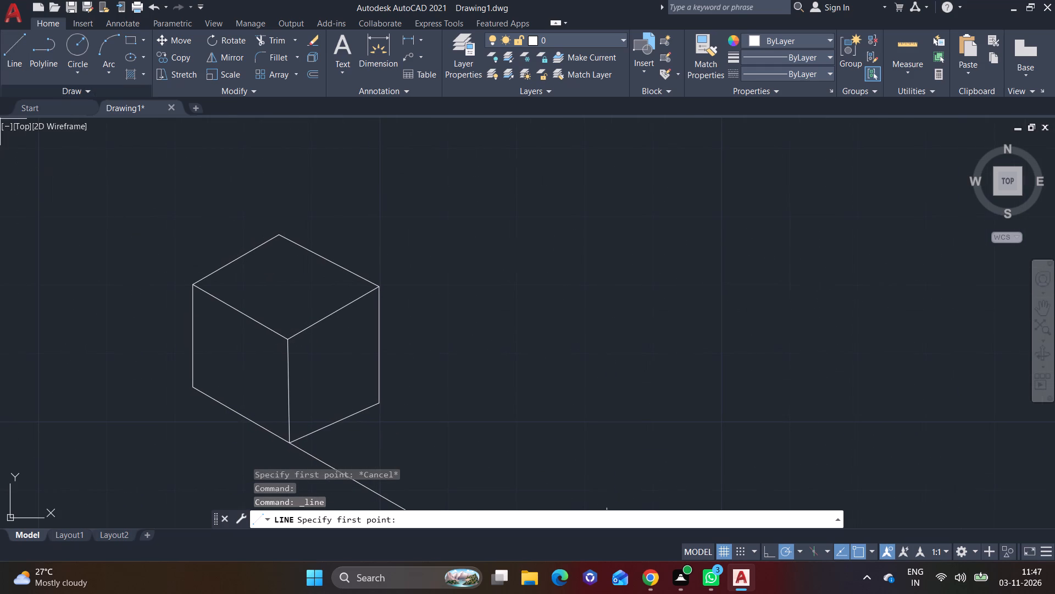
click(18, 60)
scroll(286, 359, down, 1)
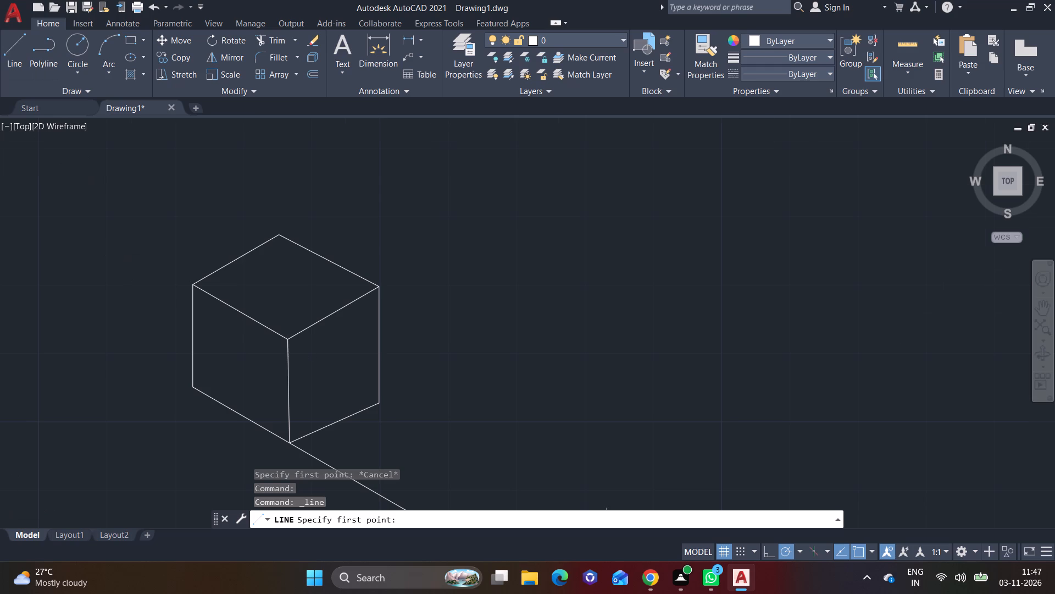
click(284, 283)
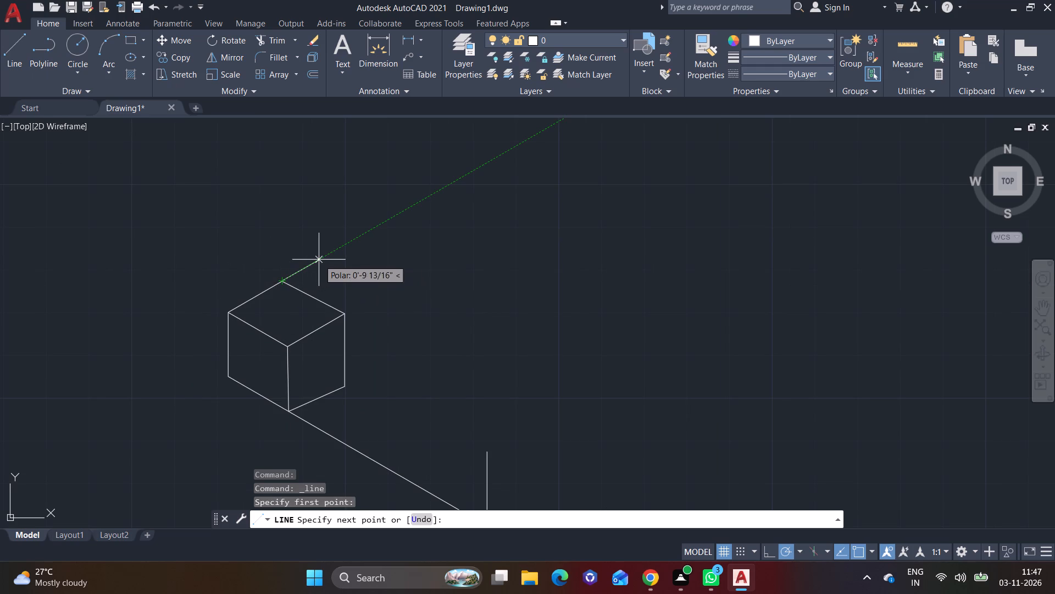
text(10)
key(Return)
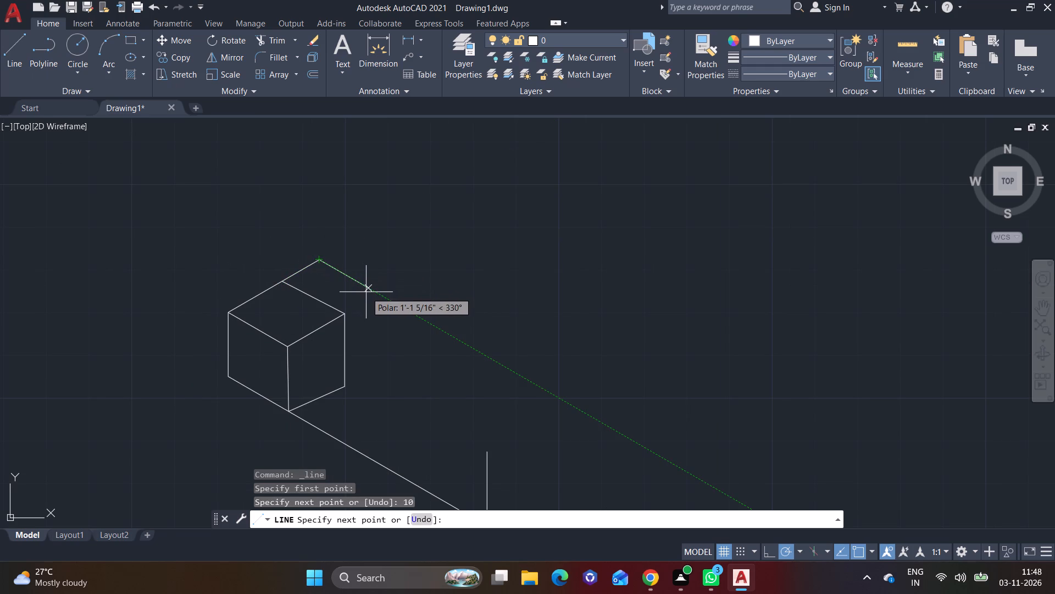
scroll(372, 296, up, 2)
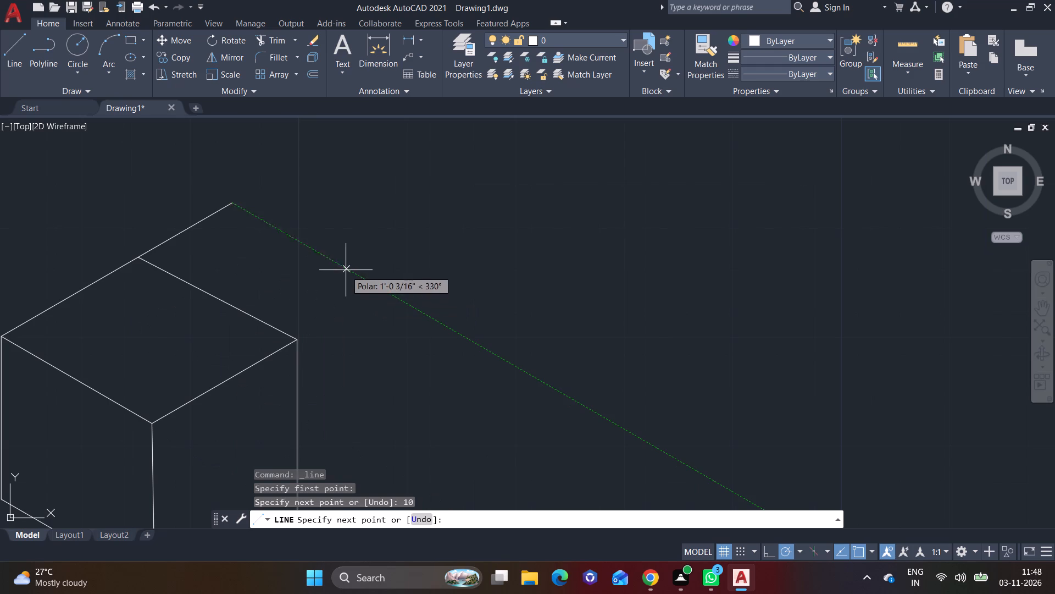
click(338, 269)
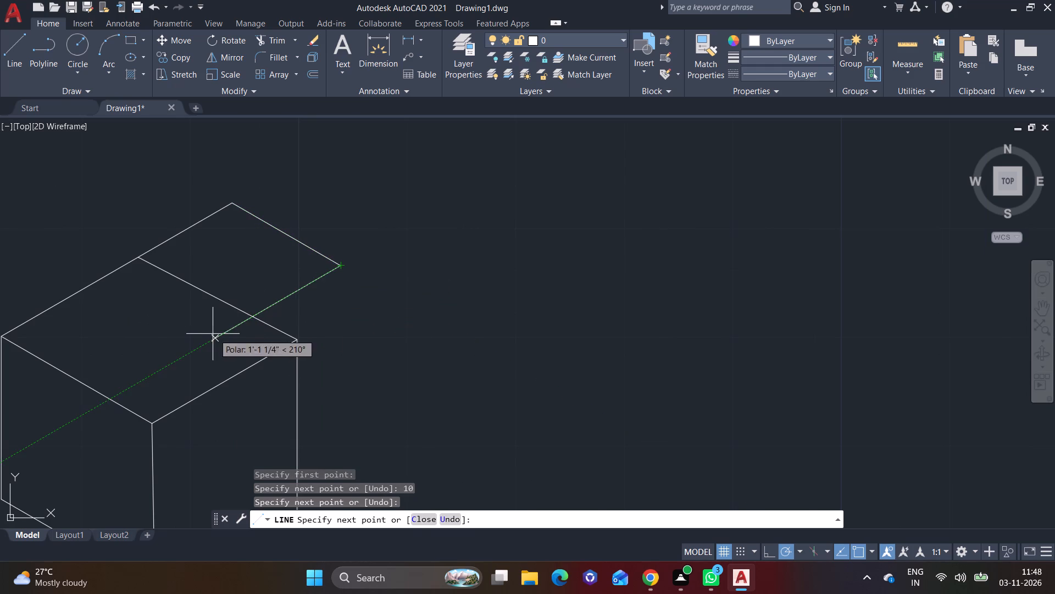
click(251, 317)
right_click(251, 317)
click(266, 321)
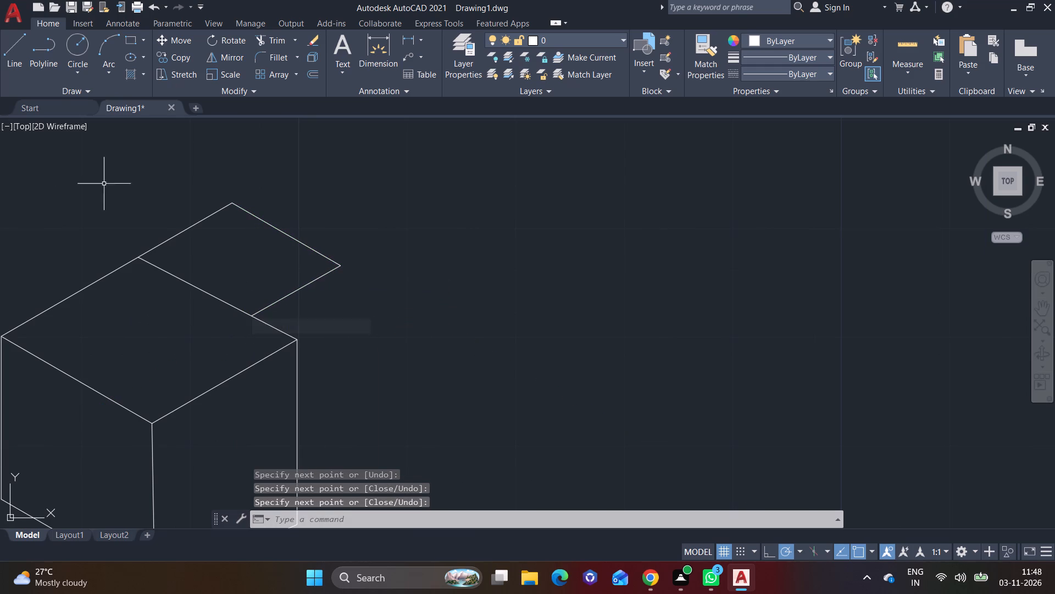
Draw a line at 330° from the outer bottom corner of the box's second side face, parallel to the slanted base line.
click(13, 67)
scroll(202, 258, down, 2)
scroll(271, 318, down, 1)
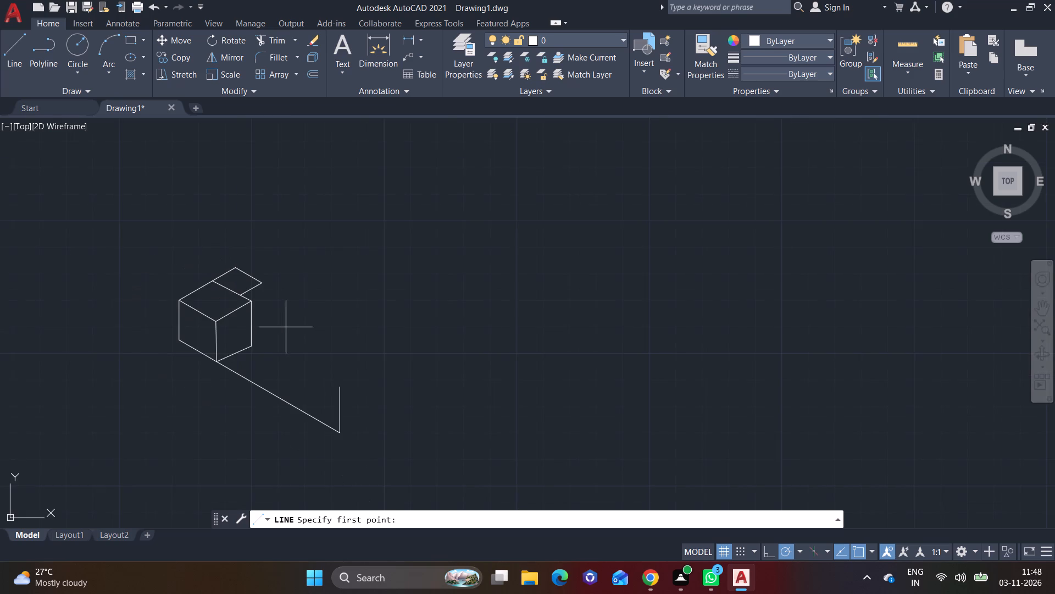
middle_drag(286, 327, 307, 239)
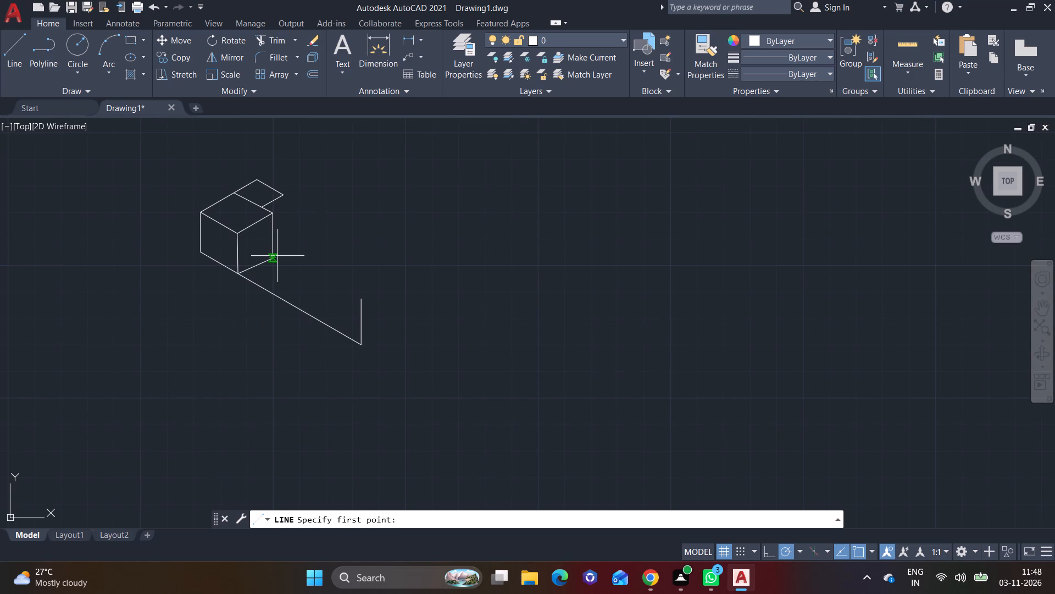
click(277, 256)
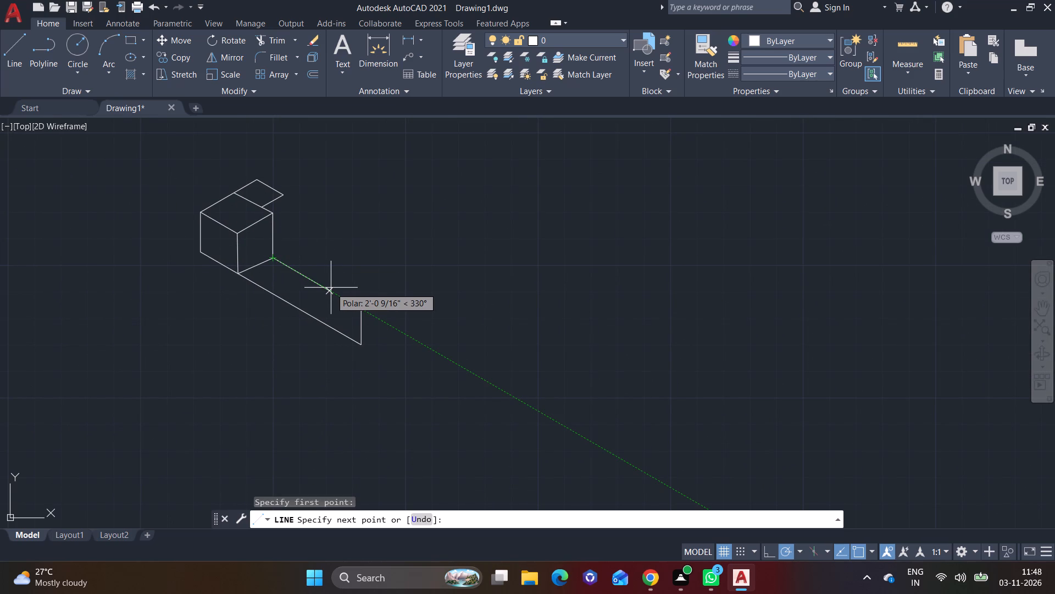
click(312, 273)
right_click(312, 273)
click(330, 282)
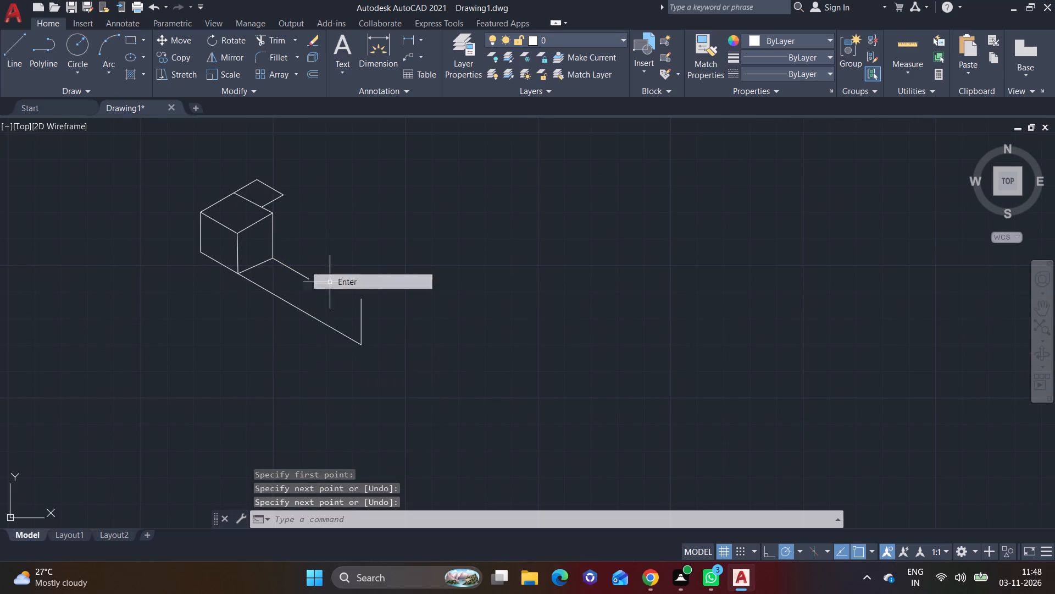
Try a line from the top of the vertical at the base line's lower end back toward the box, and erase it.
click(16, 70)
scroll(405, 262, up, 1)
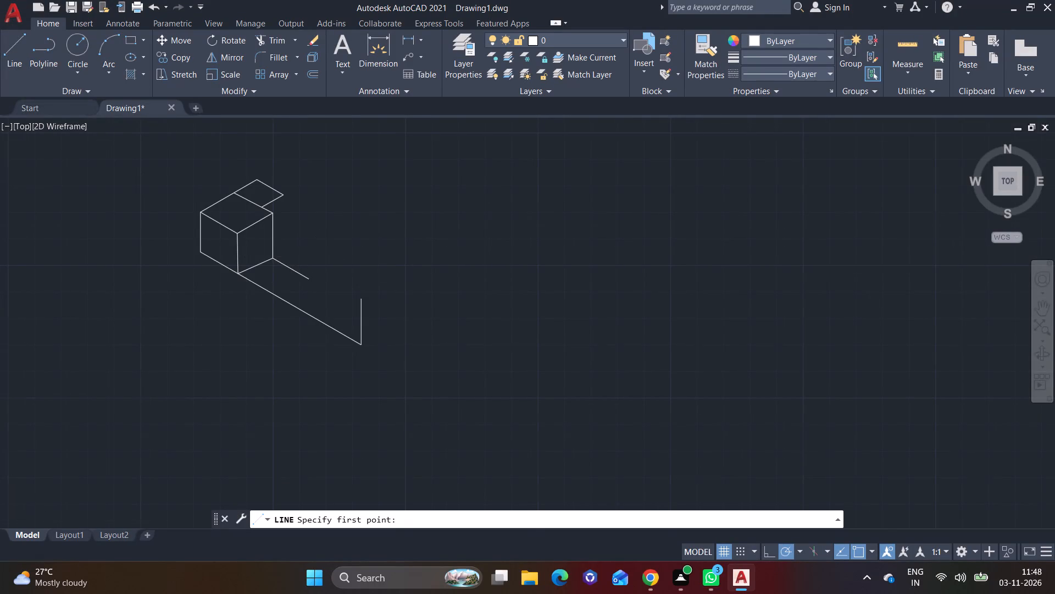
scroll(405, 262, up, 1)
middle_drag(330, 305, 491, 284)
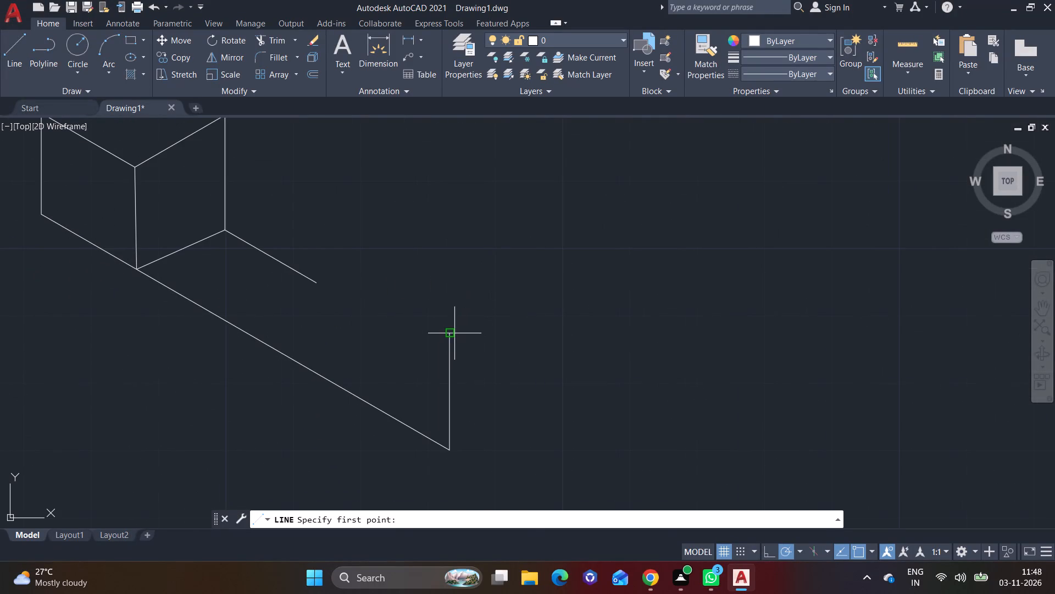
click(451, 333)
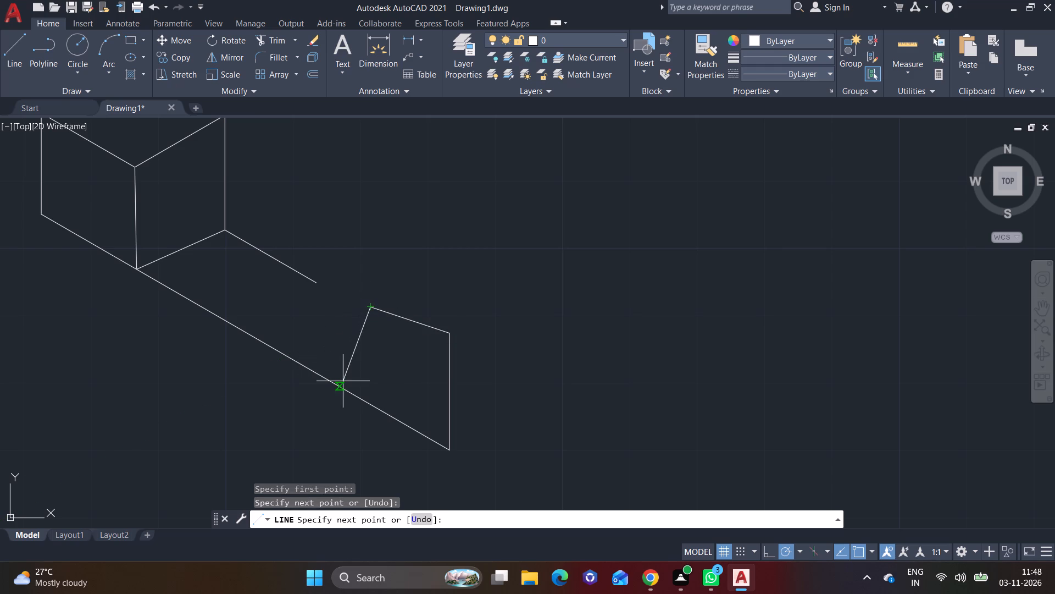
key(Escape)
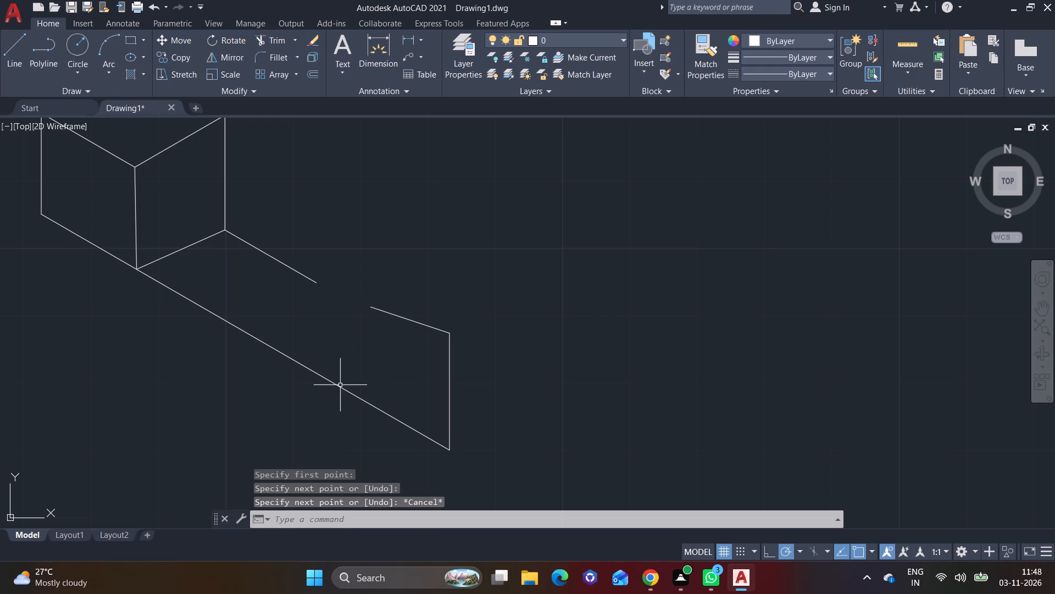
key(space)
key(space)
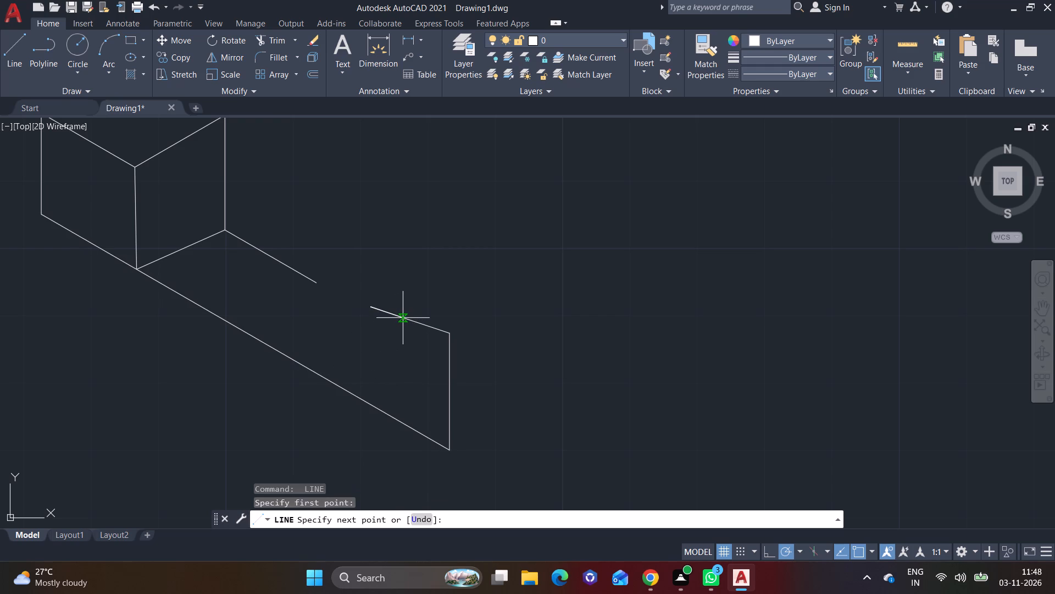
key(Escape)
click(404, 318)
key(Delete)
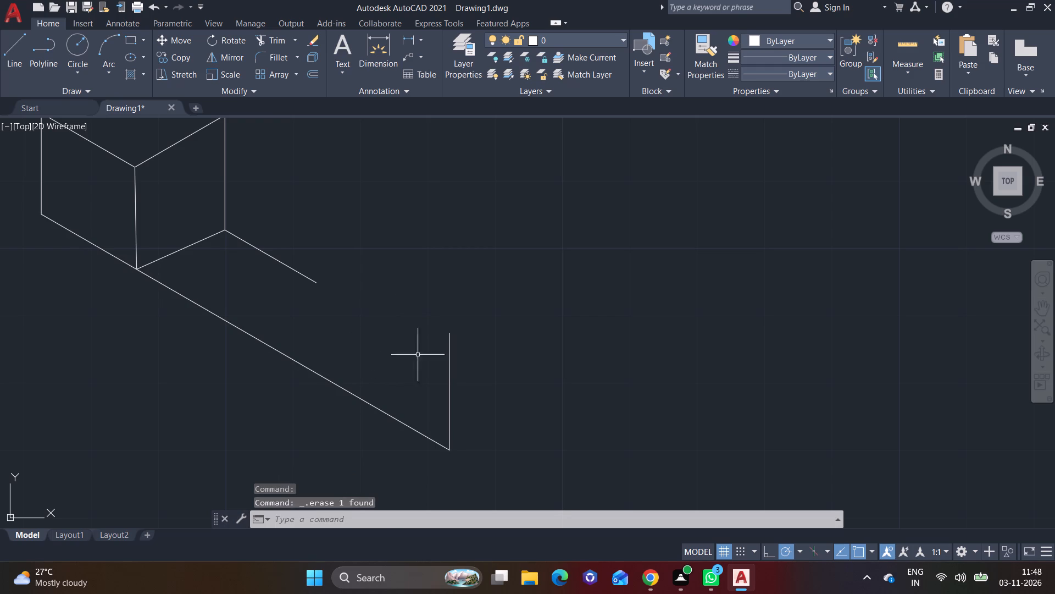
Erase the vertical line at the lower end of the slanted base line.
click(449, 384)
key(Delete)
From the base line below the 330° line's free end, draw a vertical about 8 inches up and a 60° line about 12 inches long.
click(12, 65)
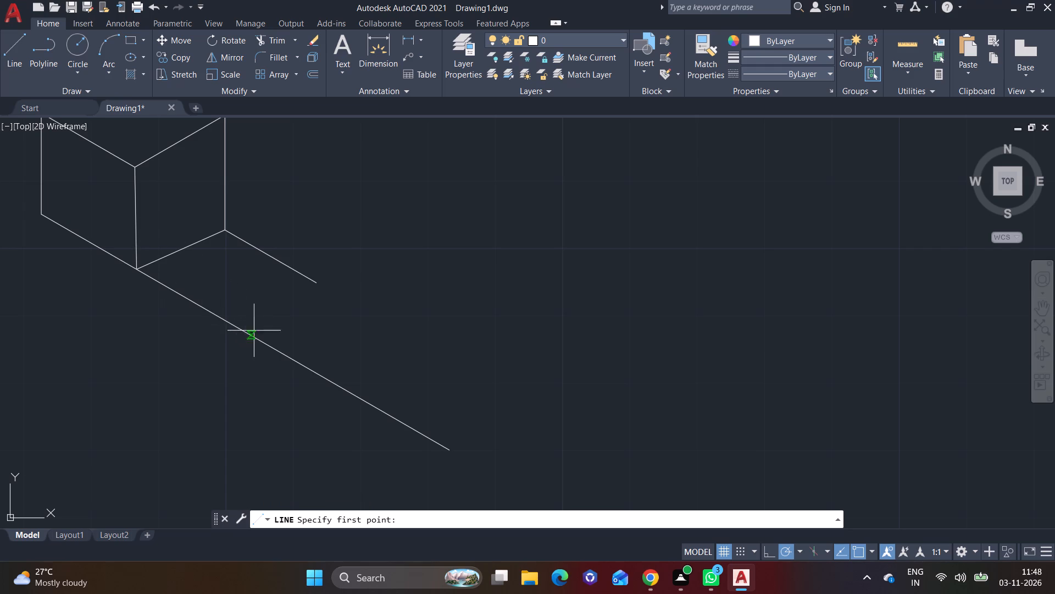
middle_drag(260, 335, 182, 333)
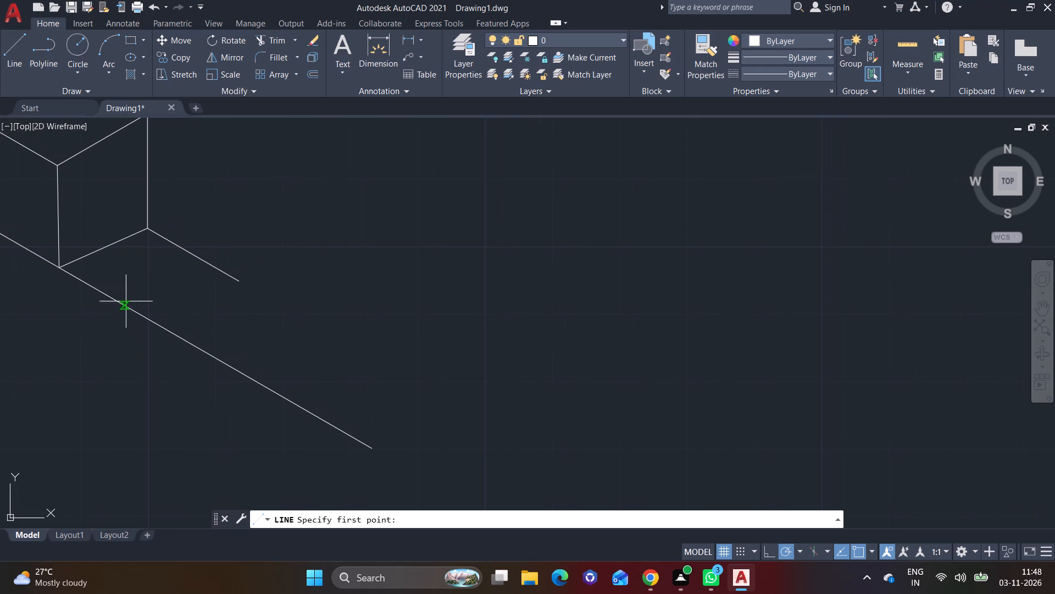
scroll(121, 294, down, 1)
middle_drag(140, 289, 251, 347)
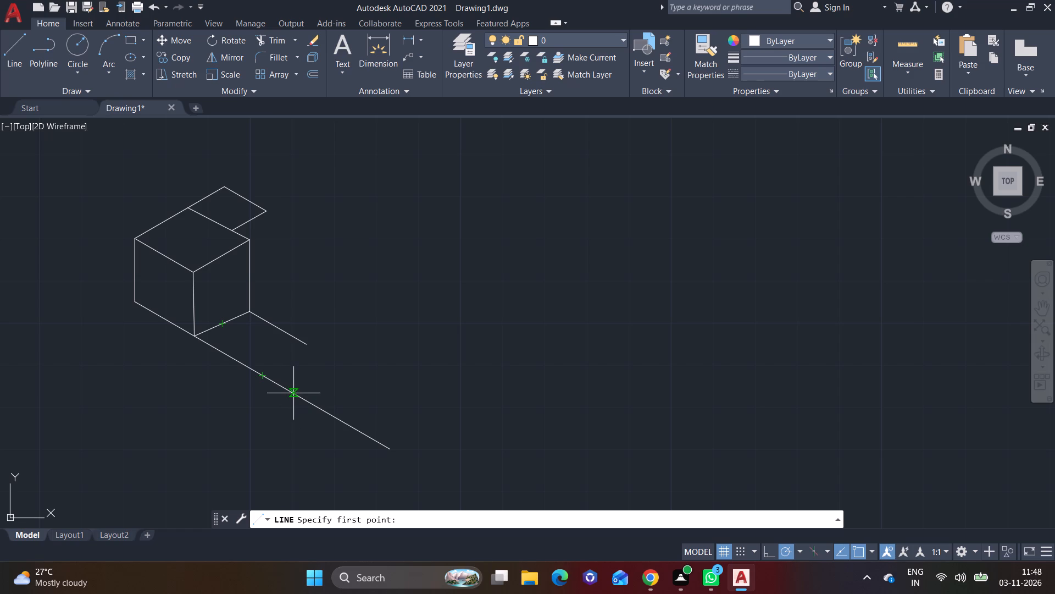
click(305, 402)
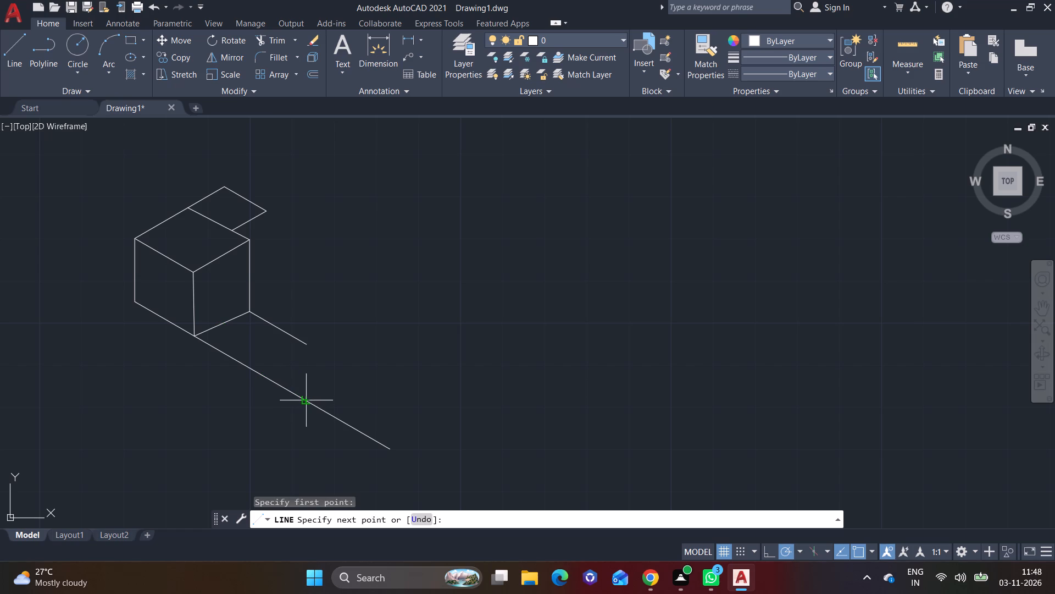
click(306, 367)
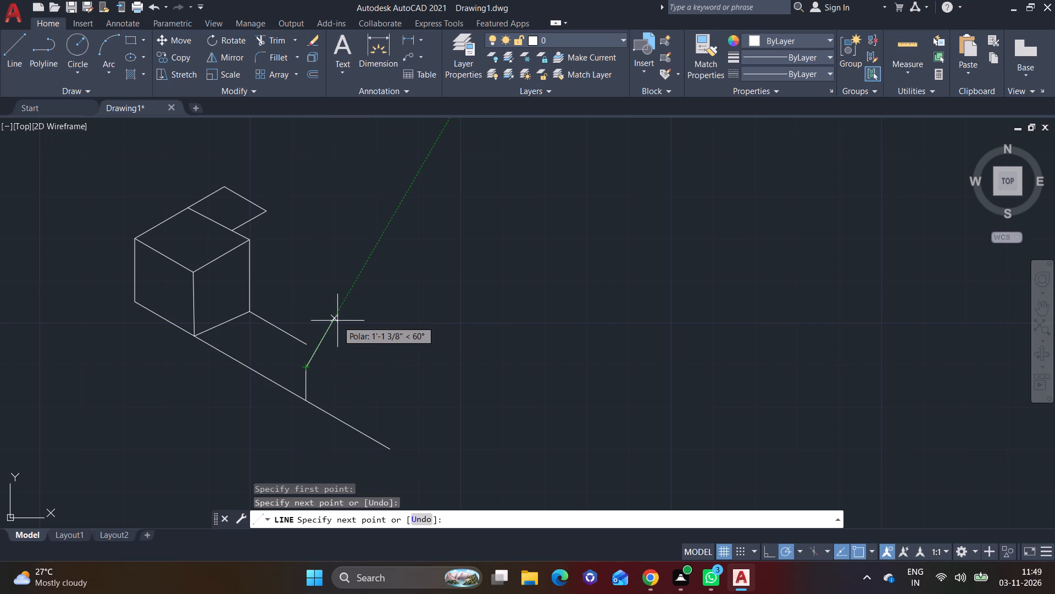
click(335, 323)
right_click(335, 323)
click(368, 334)
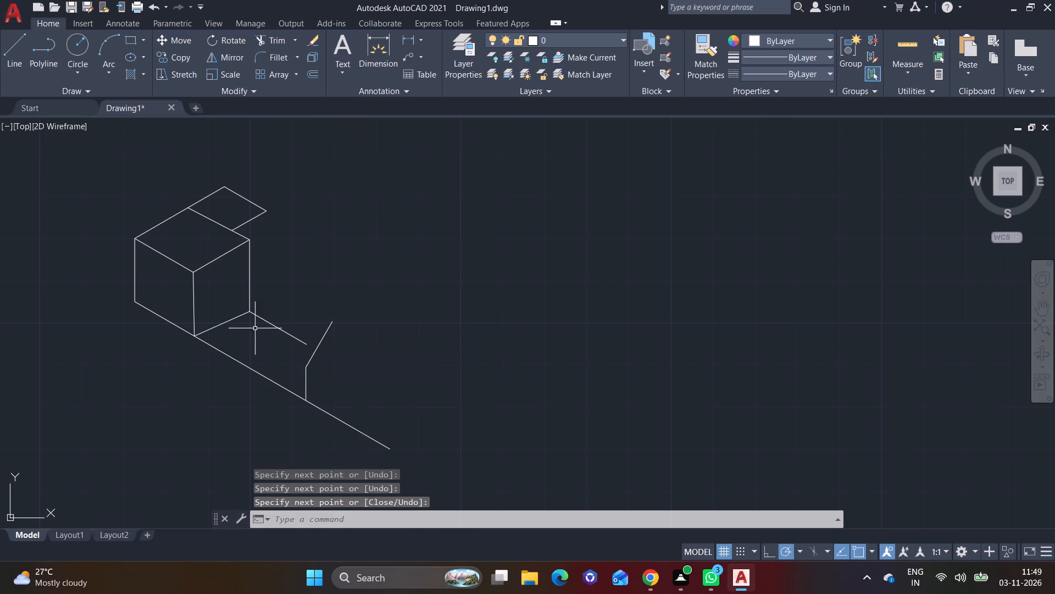
From the new vertical's top, draw a line parallel to the base line and a vertical down to the base line, closing the small face.
click(11, 51)
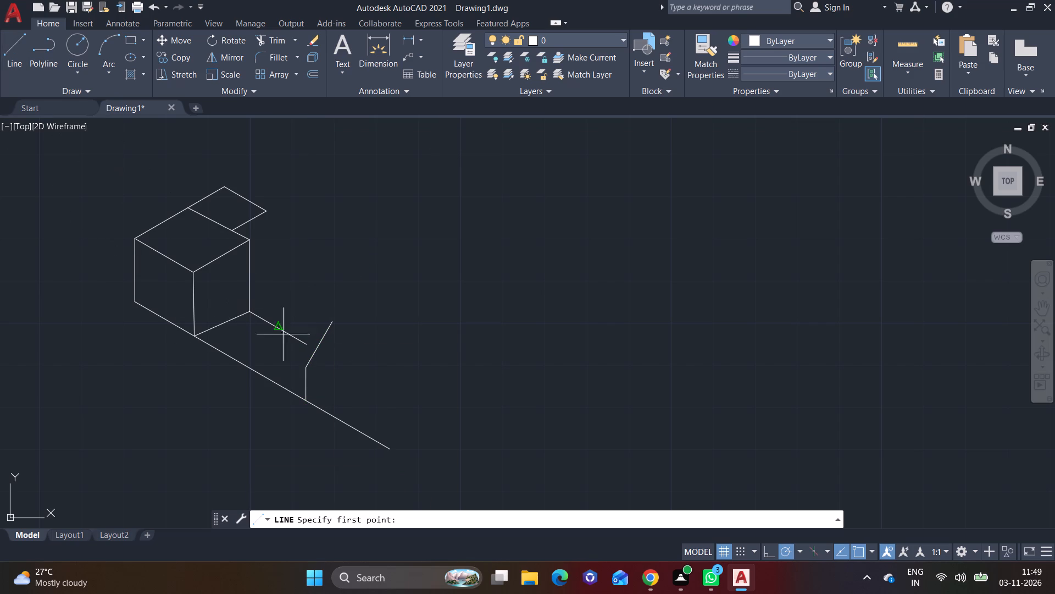
click(309, 366)
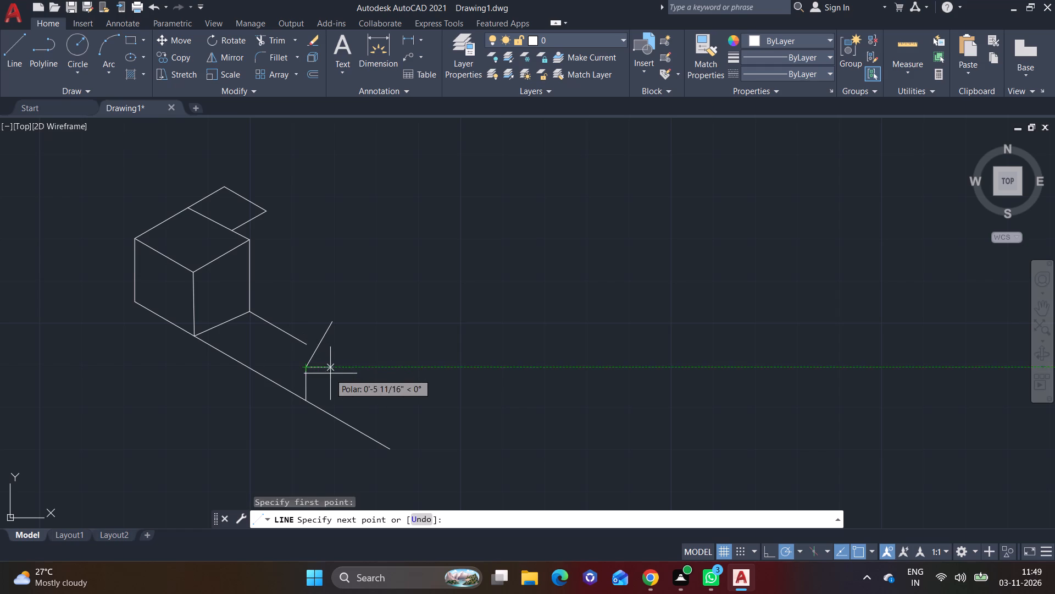
click(351, 395)
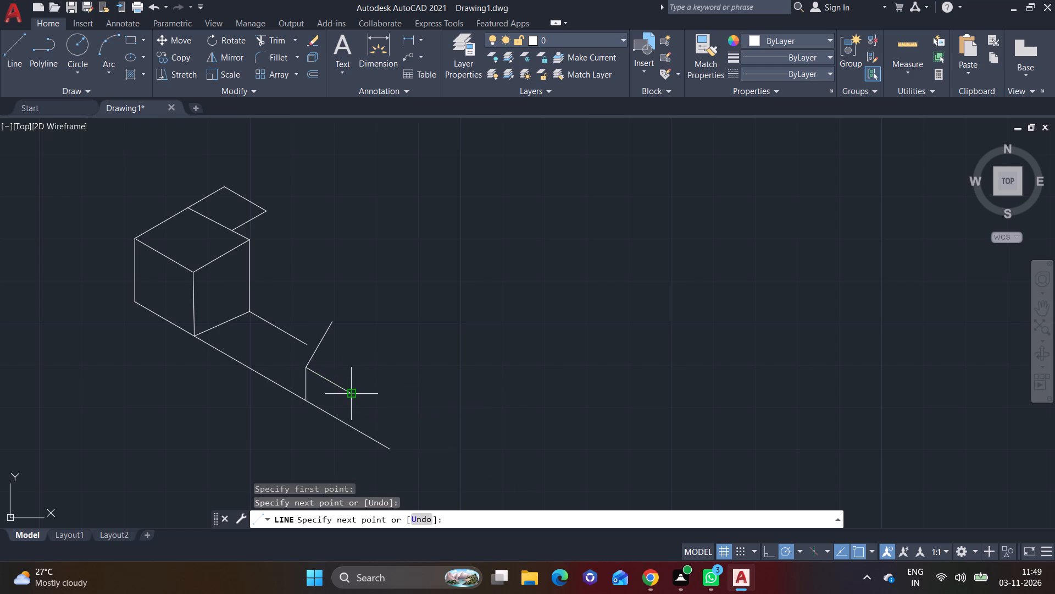
click(351, 428)
right_click(351, 428)
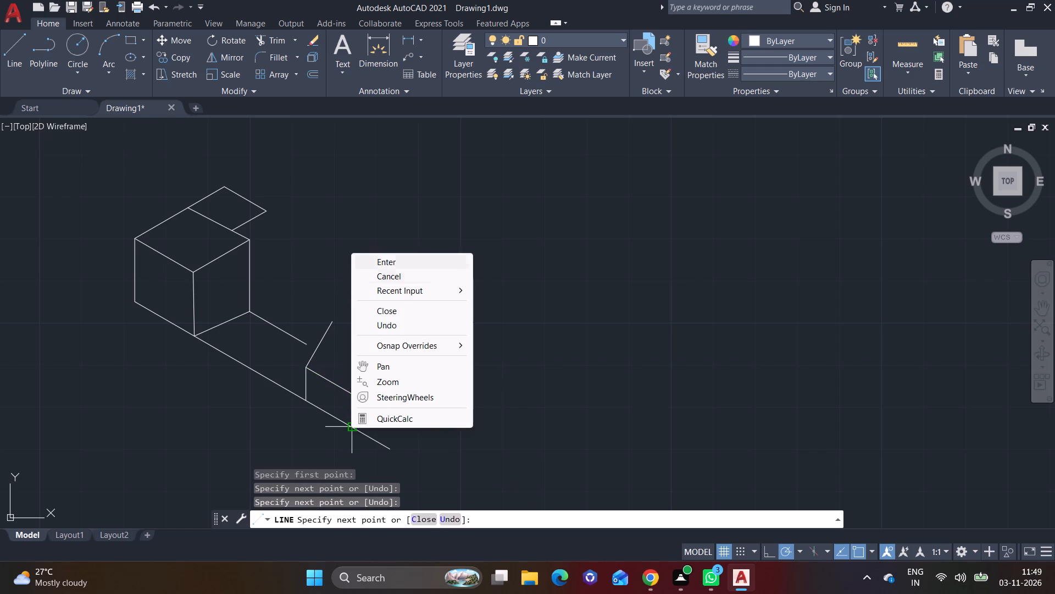
click(392, 264)
Trim the part of the slanted base line that extends past the small face's outer vertical edge.
click(295, 42)
click(295, 56)
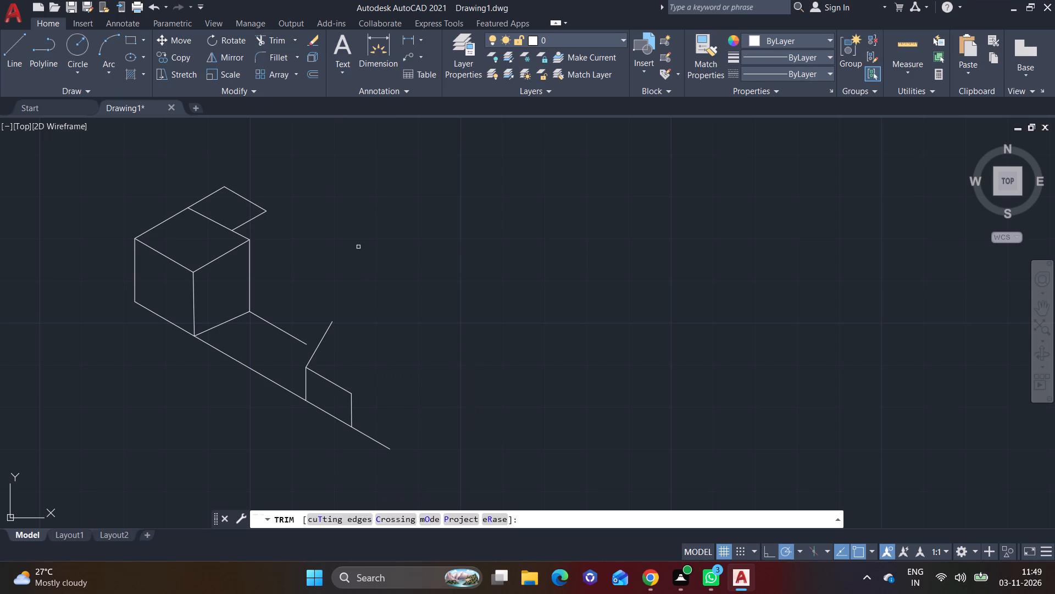
drag(377, 428, 360, 459)
Draw a 60° line from the small face's outer top corner, running alongside the existing 60° line from its inner corner.
scroll(370, 373, down, 1)
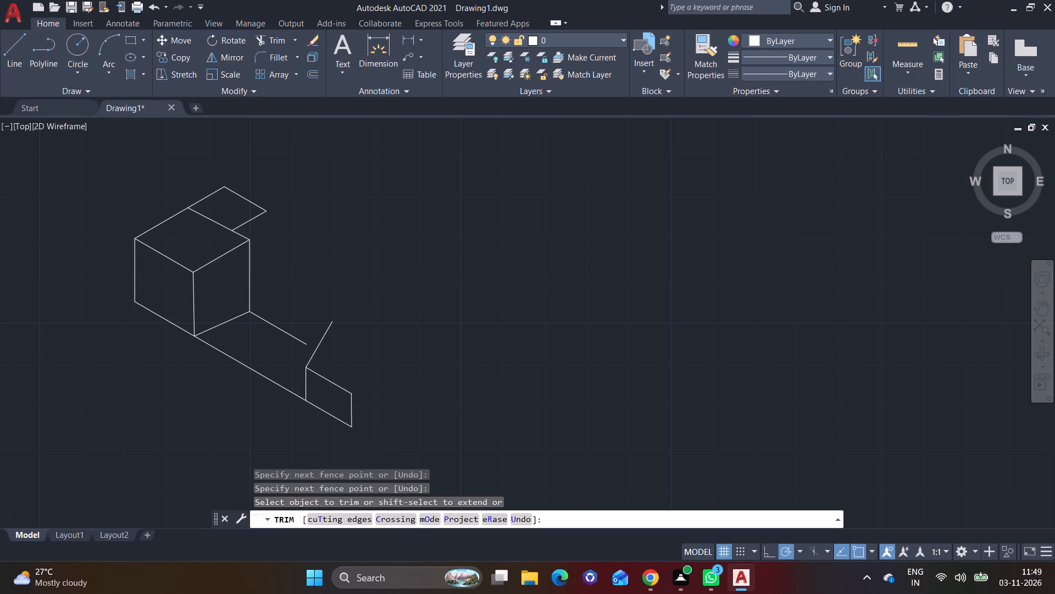
click(2, 59)
scroll(345, 388, up, 1)
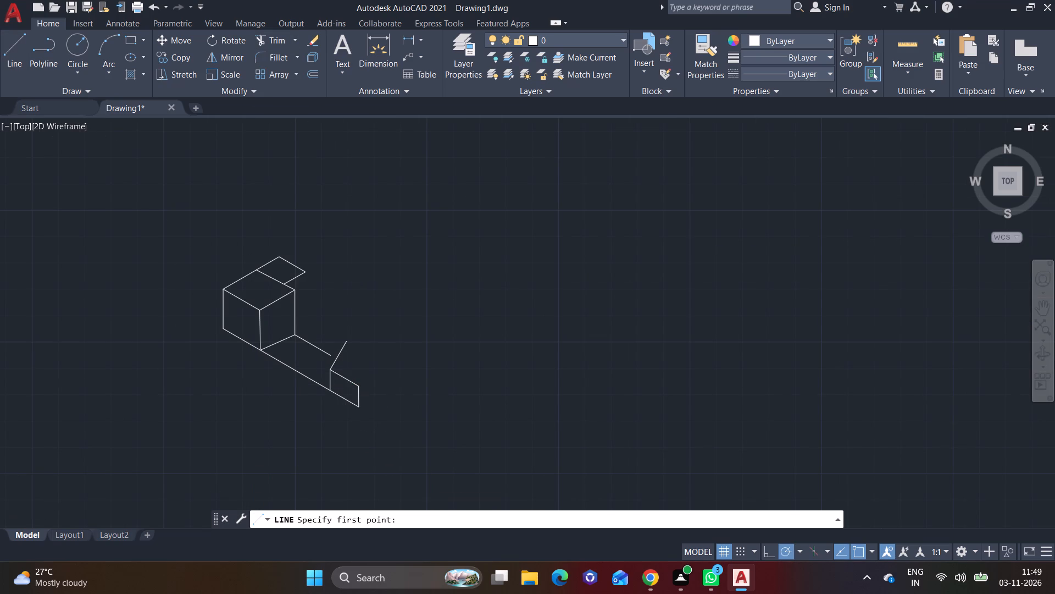
scroll(345, 388, up, 1)
click(379, 384)
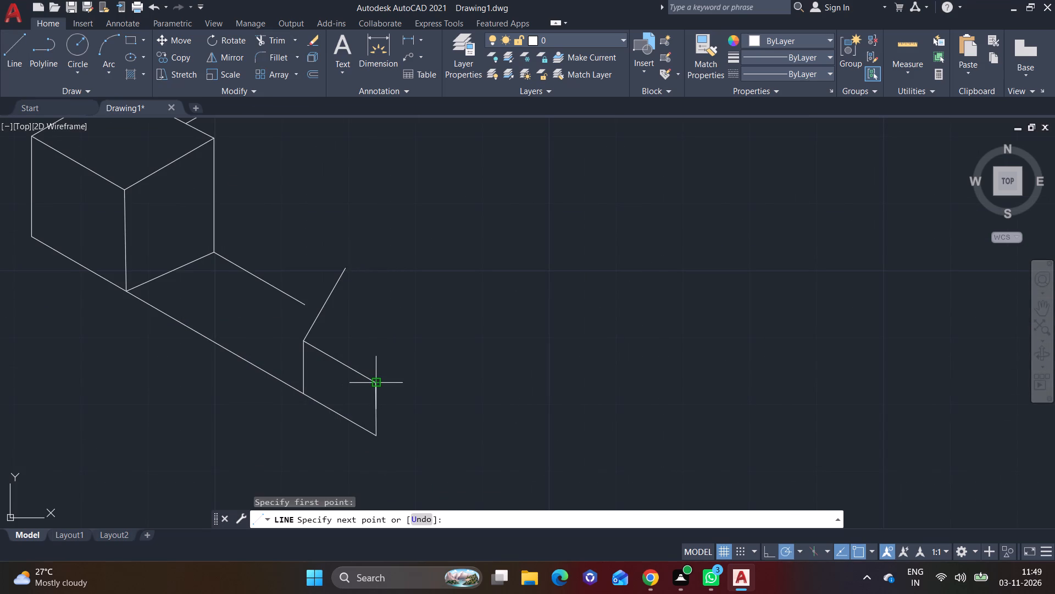
click(430, 299)
right_click(430, 299)
click(459, 305)
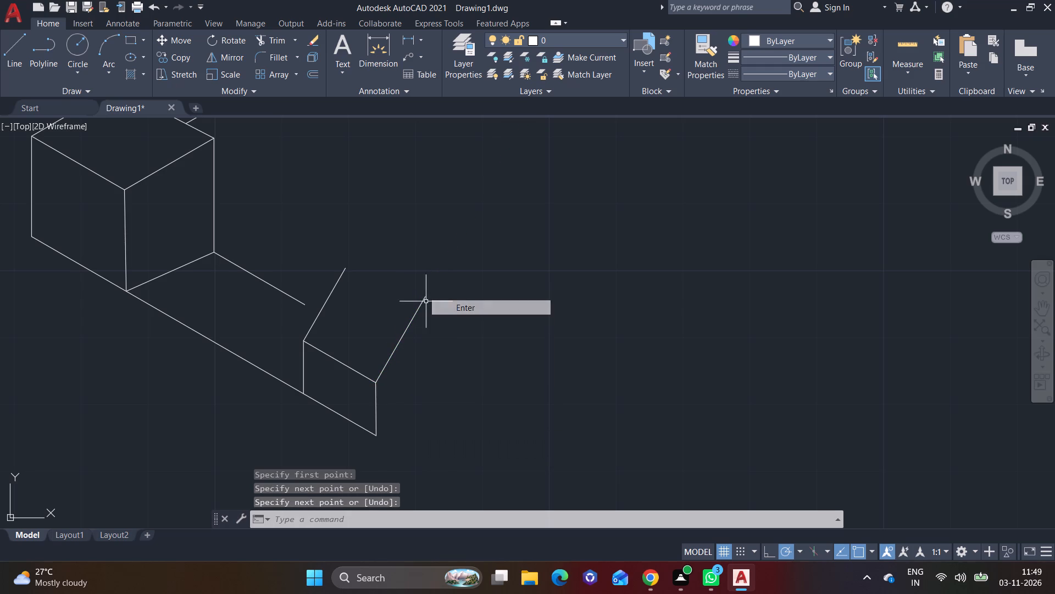
Draw a short line from the 330° line's free end to the inner 60° line, closing the gap between them.
click(11, 48)
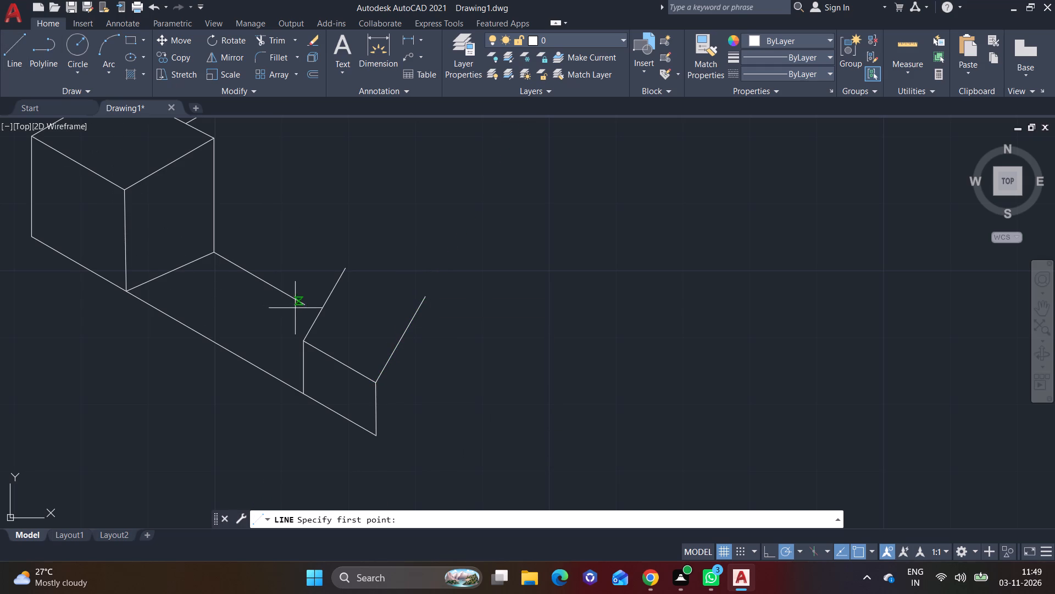
click(301, 308)
click(317, 315)
right_click(317, 315)
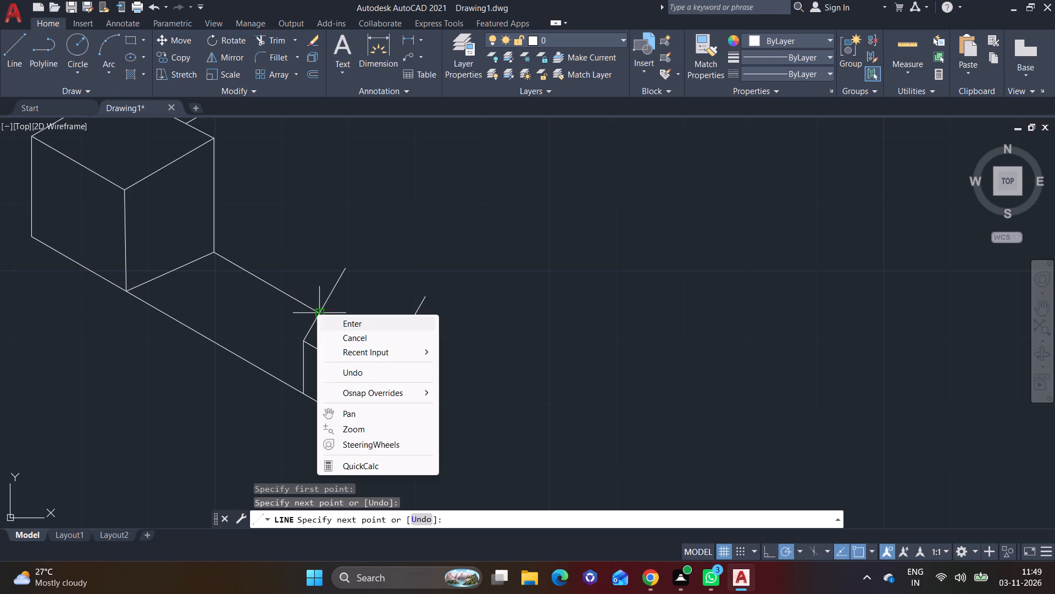
click(343, 318)
Draw the base's thin front edge: about 3 inches down from the box's outer corner, along beneath the base line, and up to its lower end.
scroll(246, 313, down, 3)
click(0, 54)
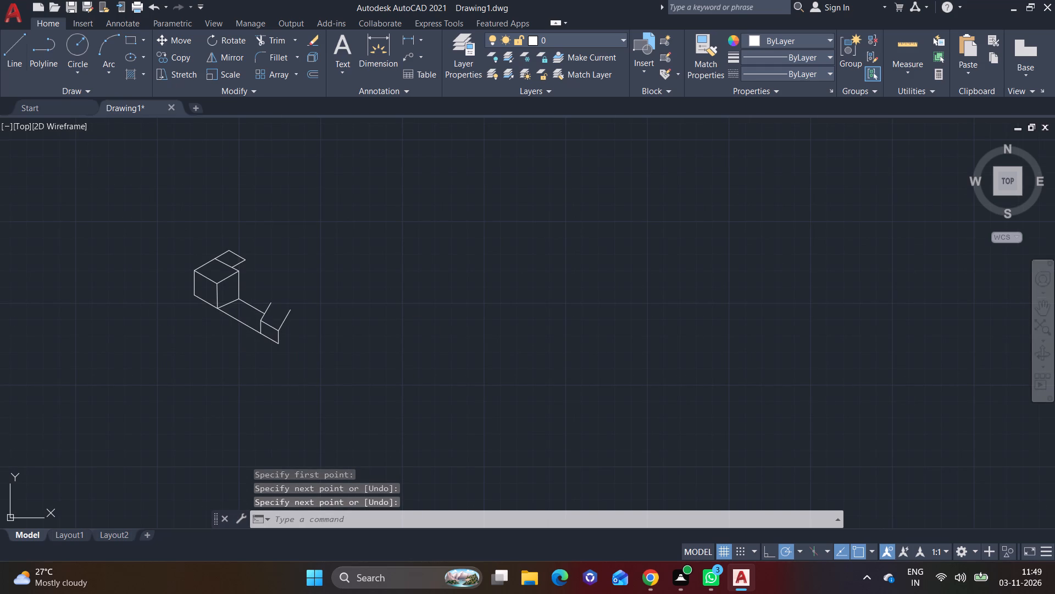
scroll(204, 322, up, 1)
click(19, 56)
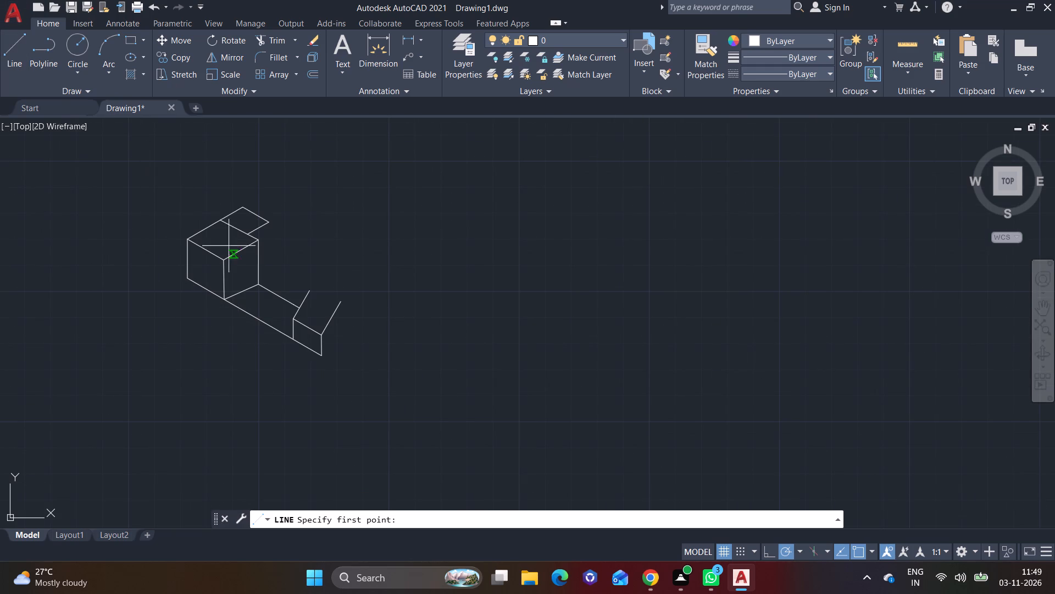
middle_drag(240, 253, 268, 222)
scroll(280, 269, up, 2)
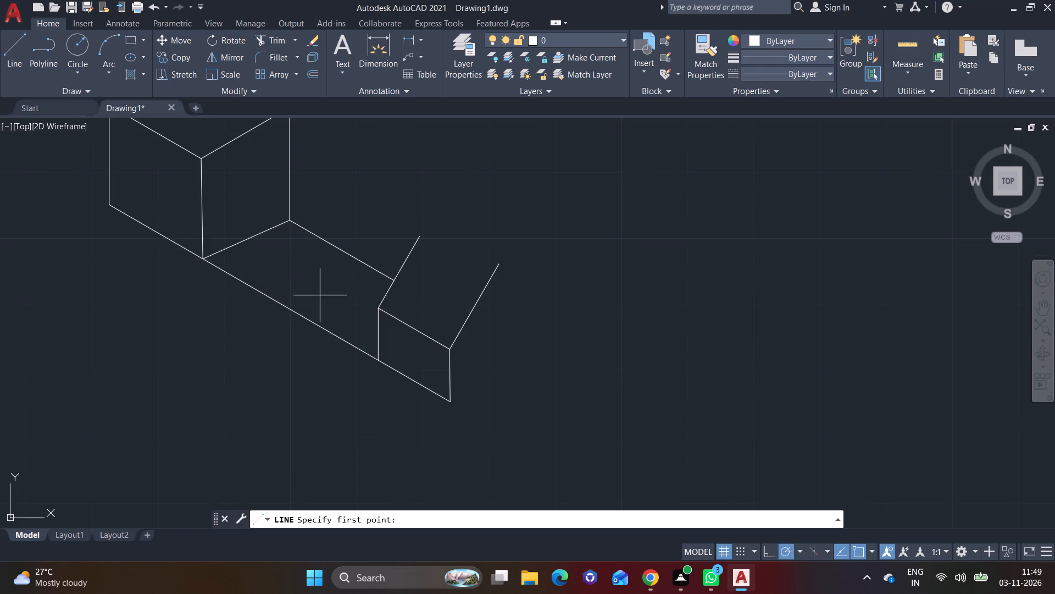
scroll(320, 295, down, 4)
middle_drag(320, 295, 346, 239)
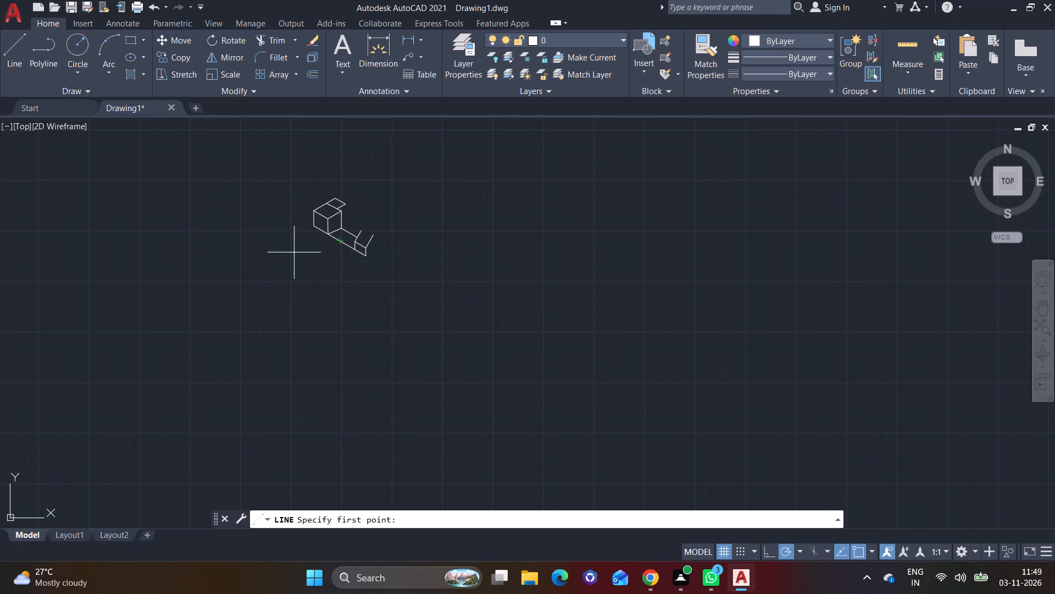
scroll(313, 243, up, 2)
middle_drag(313, 219, 220, 280)
scroll(220, 280, up, 2)
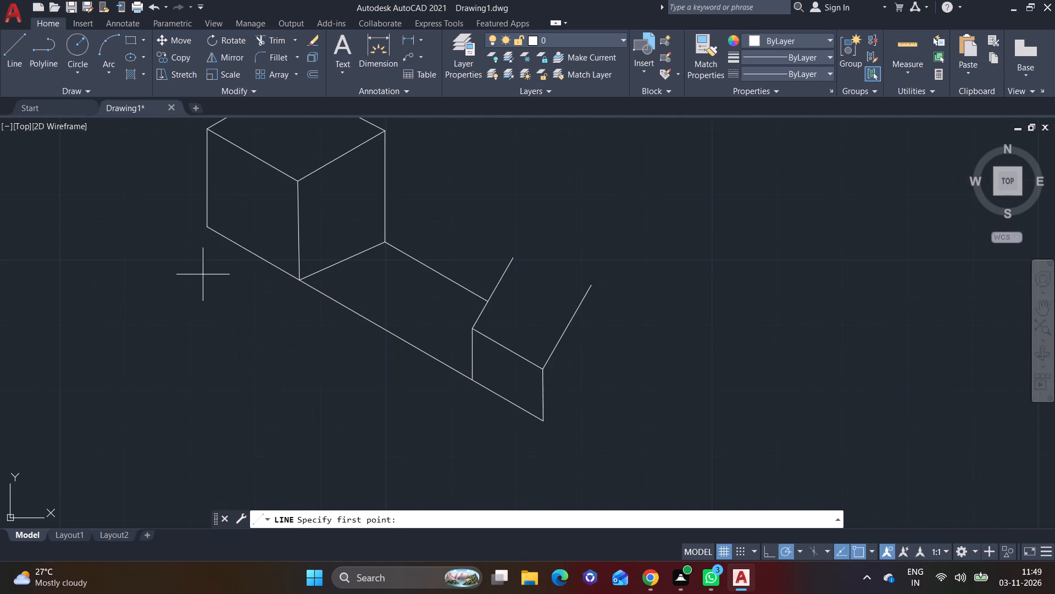
click(204, 224)
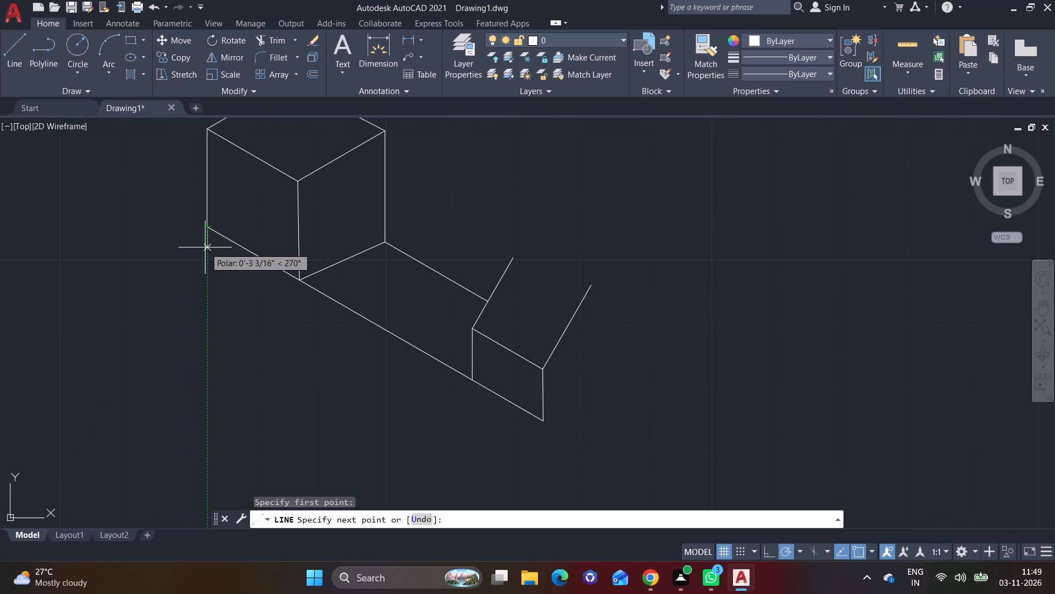
click(205, 250)
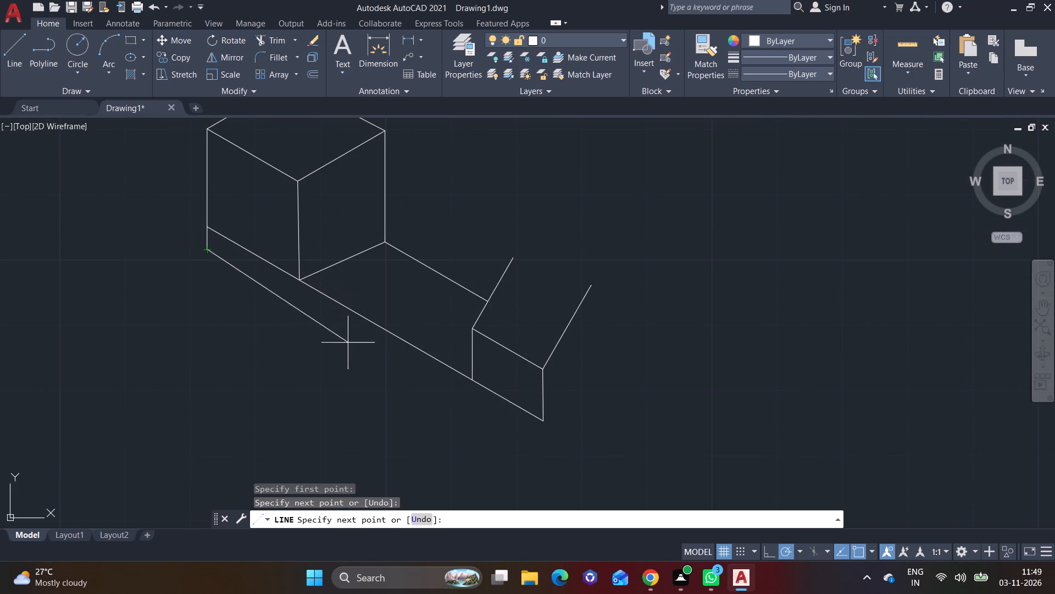
click(545, 436)
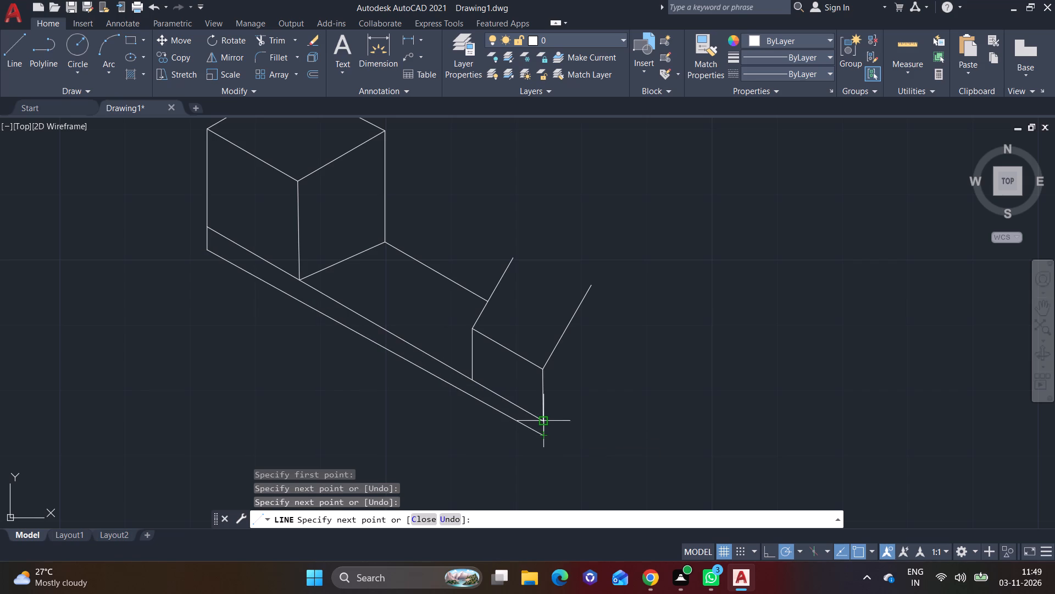
click(540, 421)
right_click(540, 421)
click(566, 253)
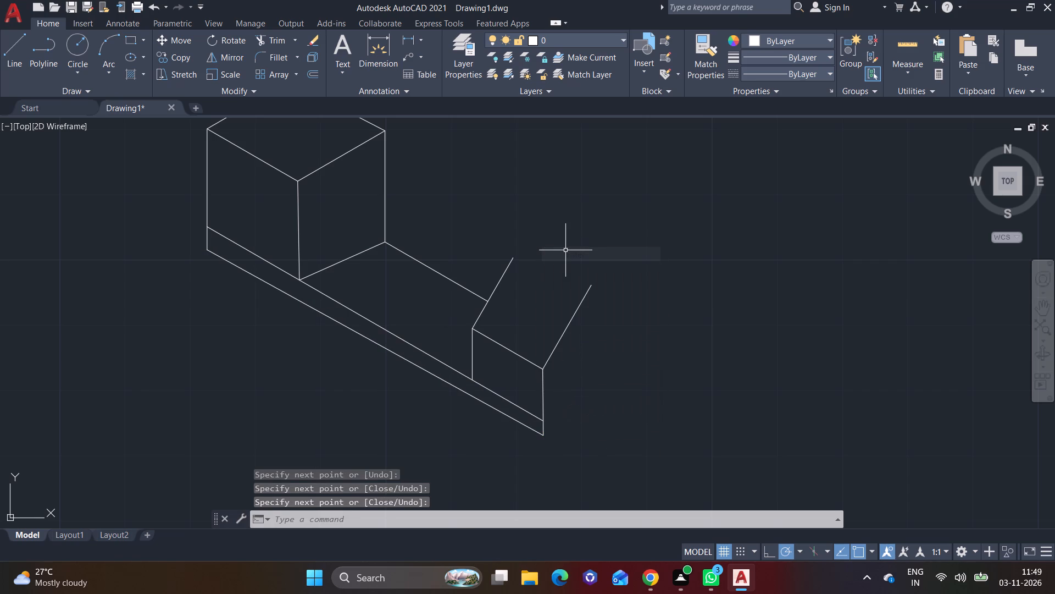
Draw the end block's notched back edge from the outer 60° line's free end: a short 150° line, a short line inward, and one to the inner 60° line.
scroll(486, 352, down, 2)
middle_drag(464, 345, 435, 337)
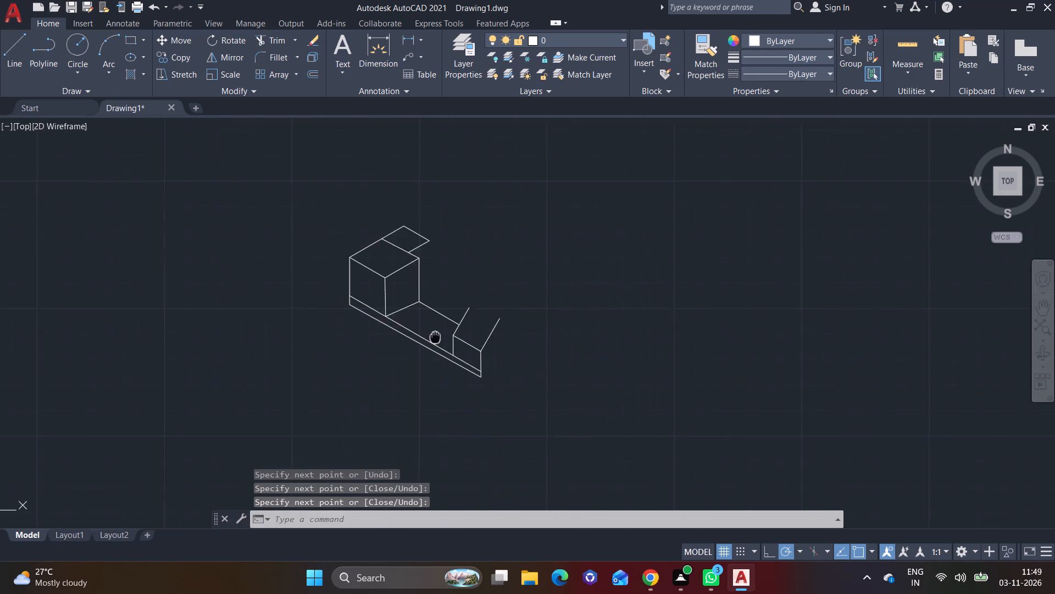
middle_drag(435, 337, 386, 299)
click(9, 57)
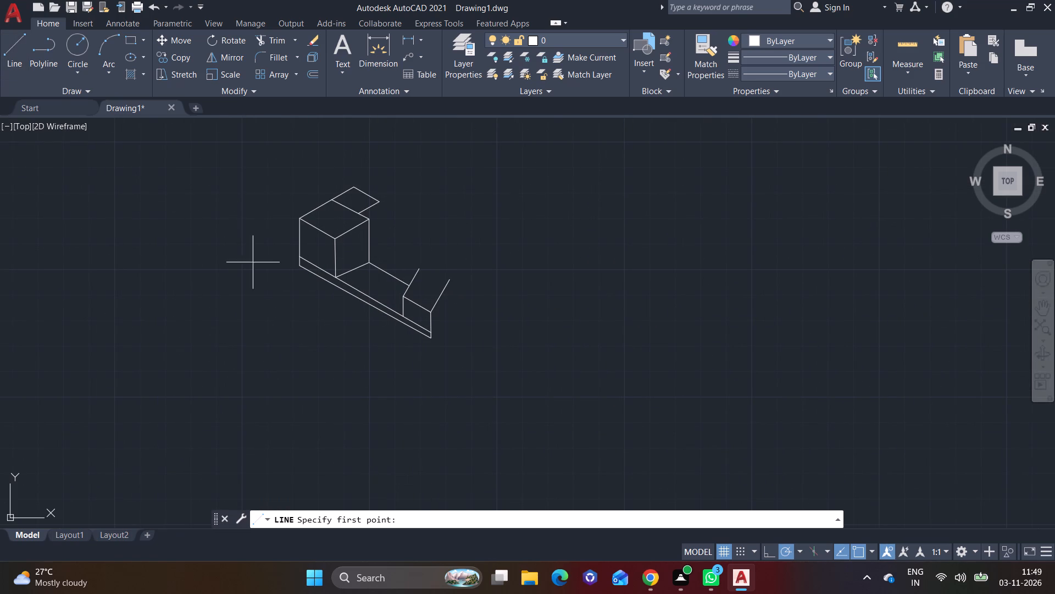
scroll(370, 296, up, 1)
middle_drag(370, 296, 334, 285)
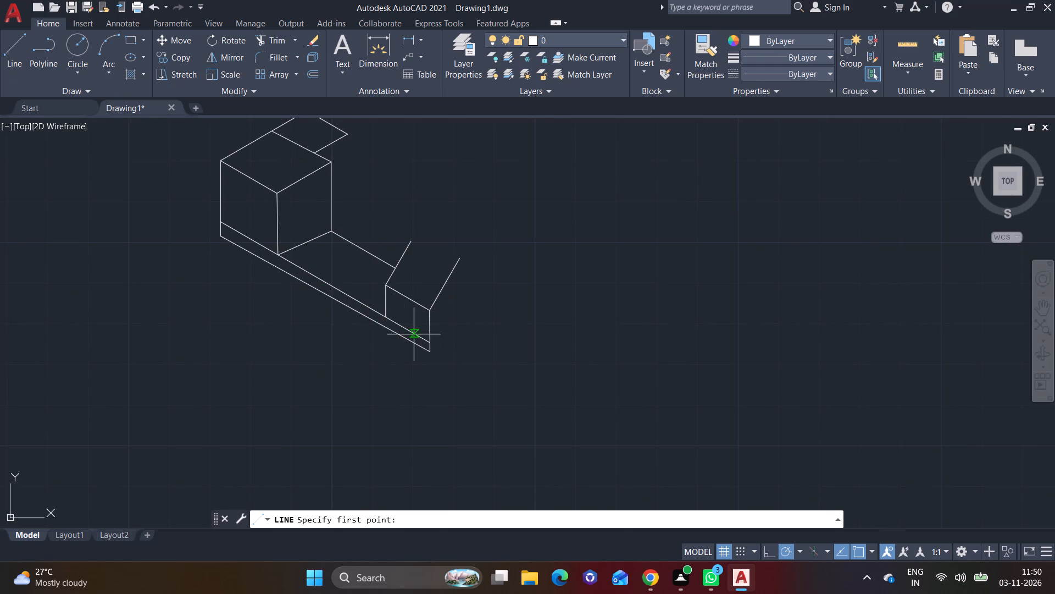
middle_drag(404, 295, 335, 379)
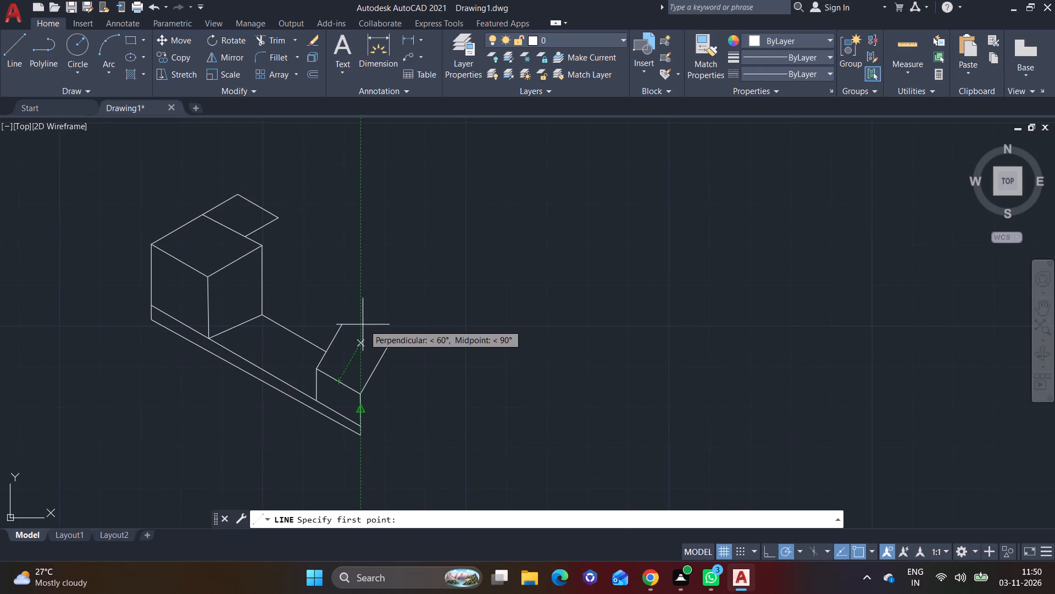
click(8, 36)
middle_drag(324, 274, 271, 316)
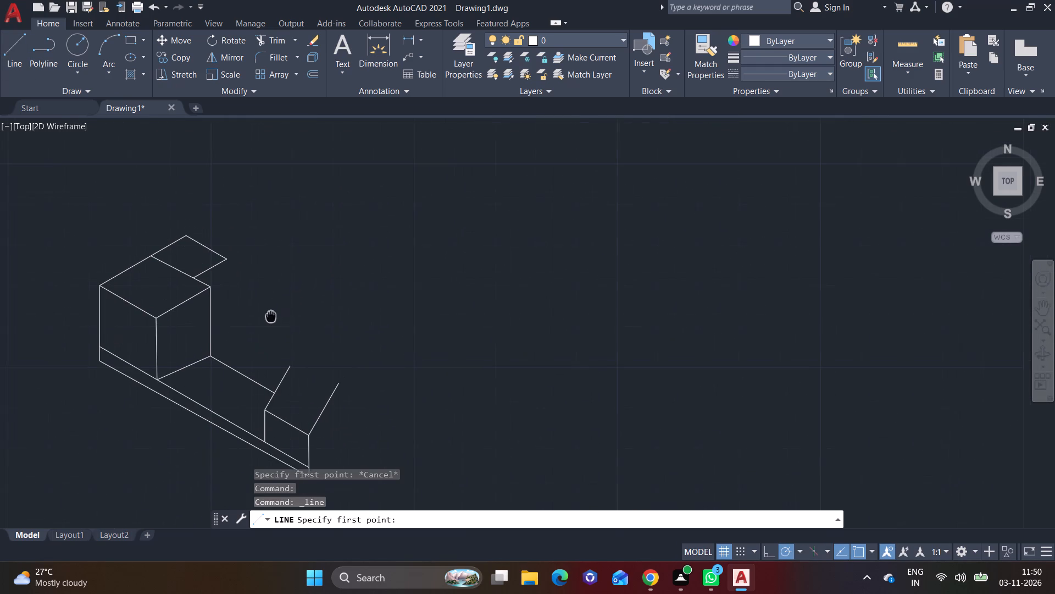
middle_drag(271, 316, 269, 318)
click(339, 386)
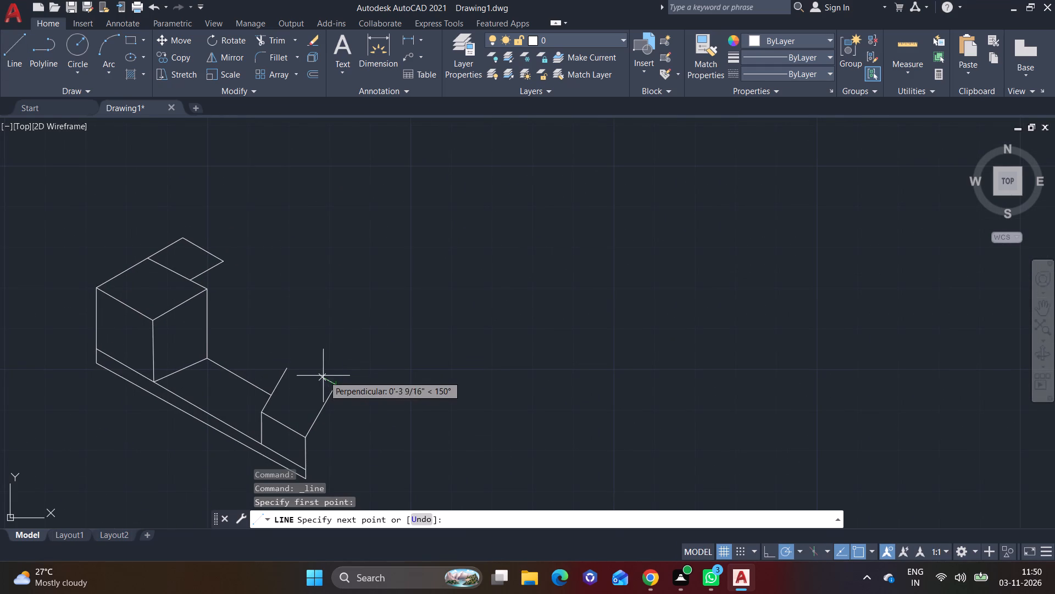
click(316, 373)
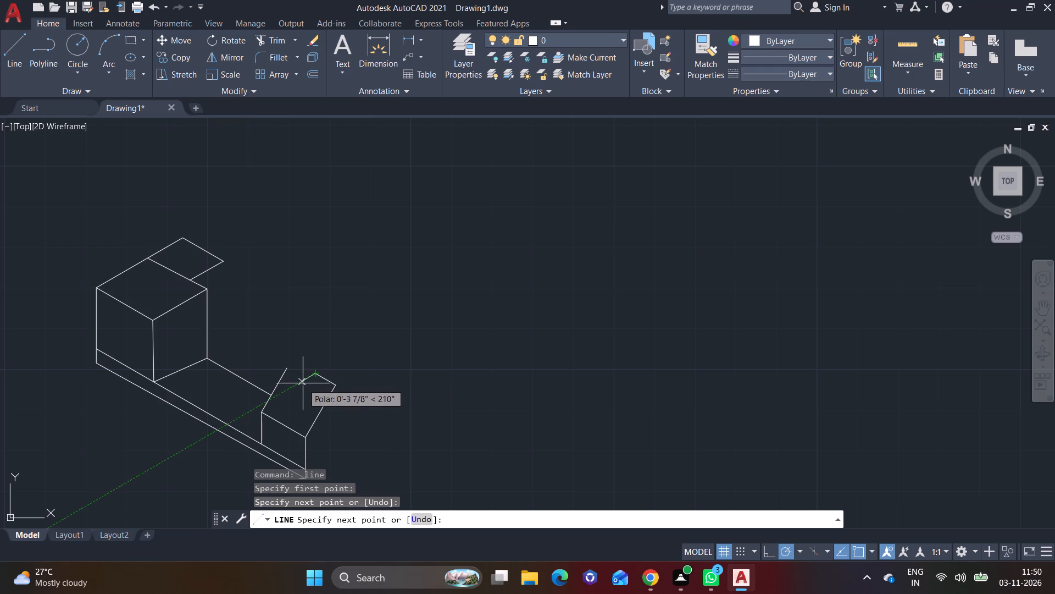
click(305, 388)
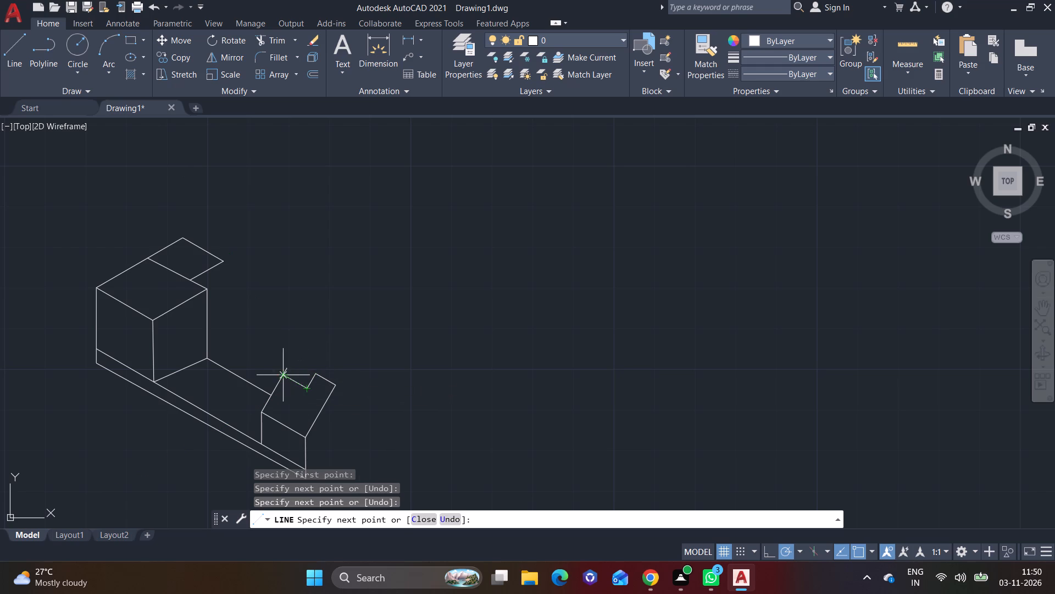
click(282, 377)
right_click(282, 377)
click(313, 381)
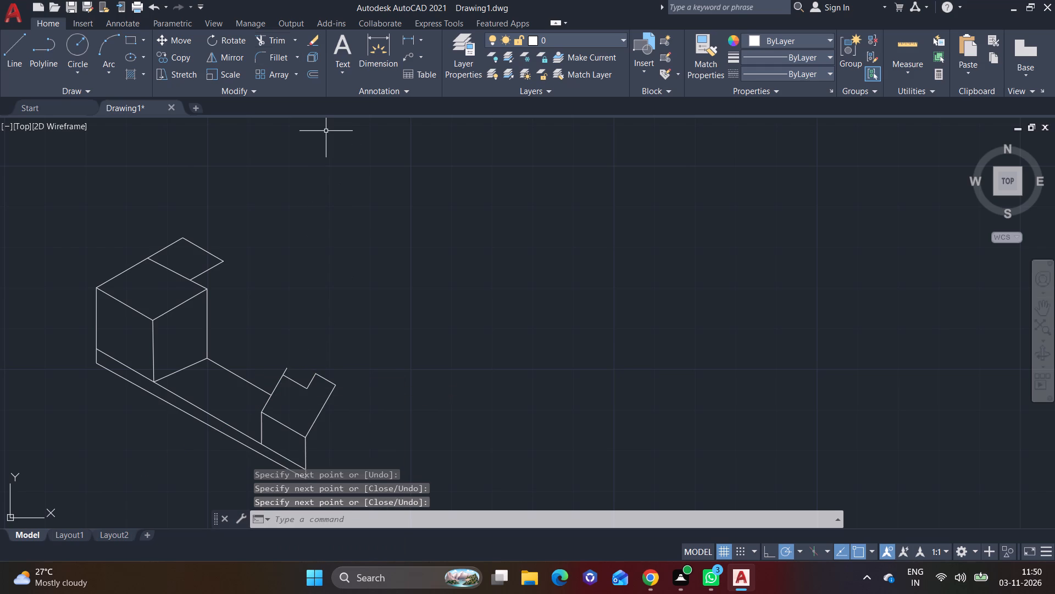
Trim the stub of the inner 60° line that extends past the notched back edge.
click(291, 37)
click(291, 70)
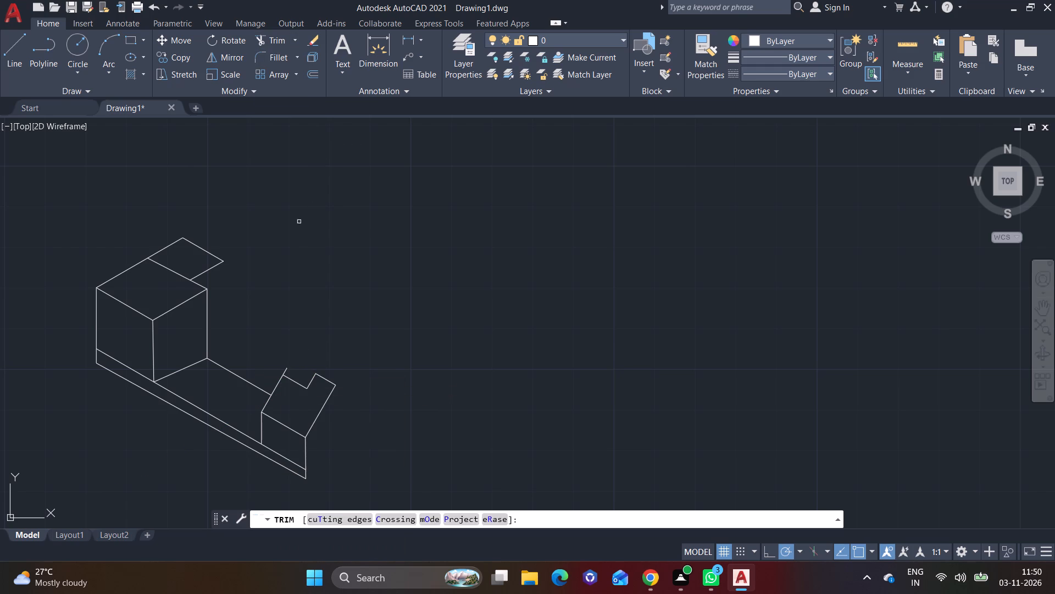
click(287, 370)
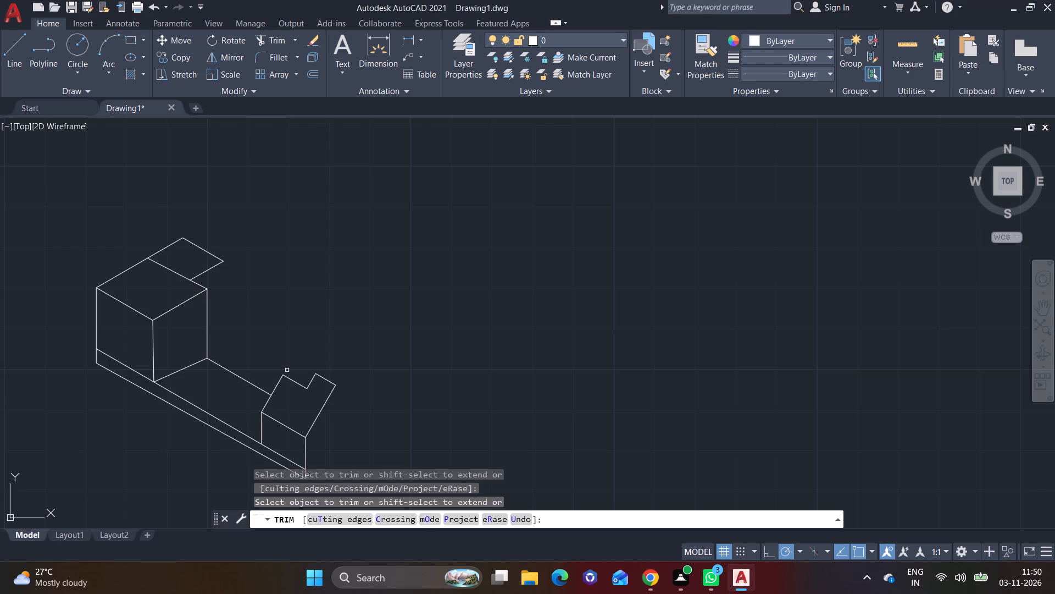
From the end block's outer back corner, draw a line 40 inches straight down and a 100-inch line at 210°.
middle_drag(346, 383, 339, 381)
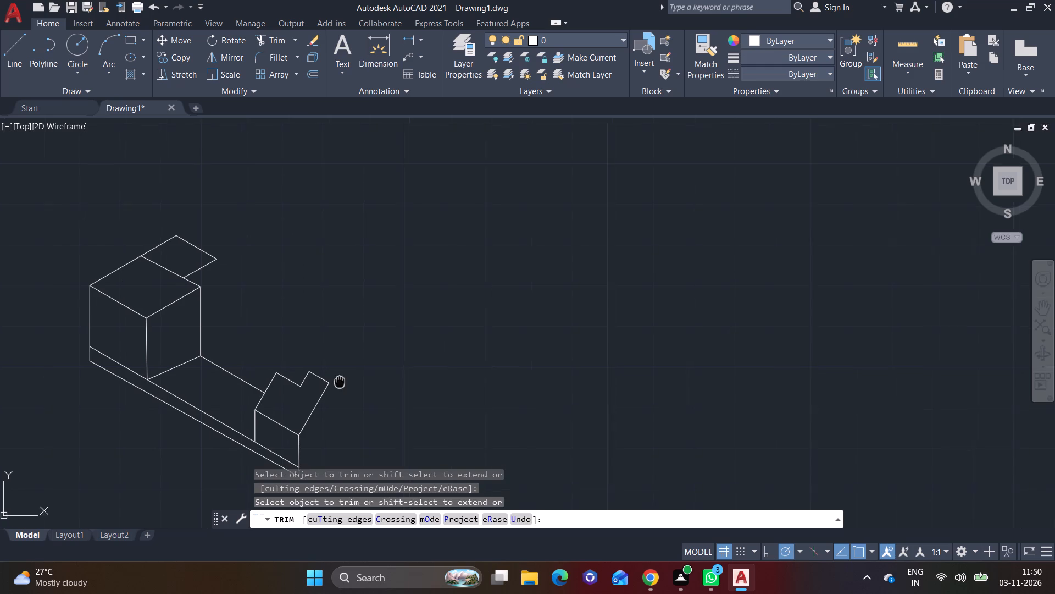
middle_drag(339, 381, 362, 327)
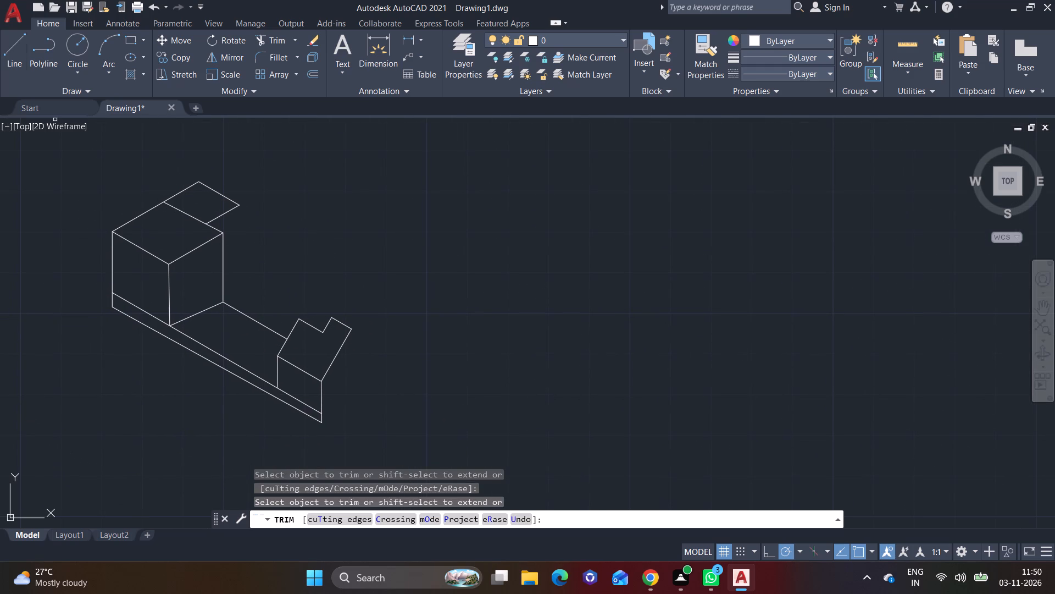
click(12, 63)
middle_drag(260, 282, 311, 224)
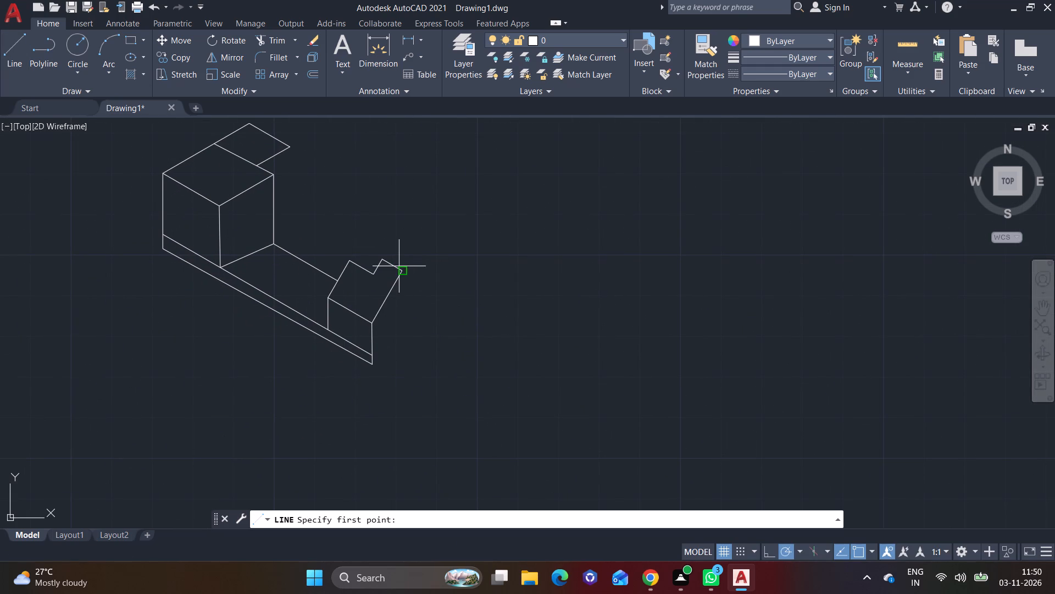
click(400, 271)
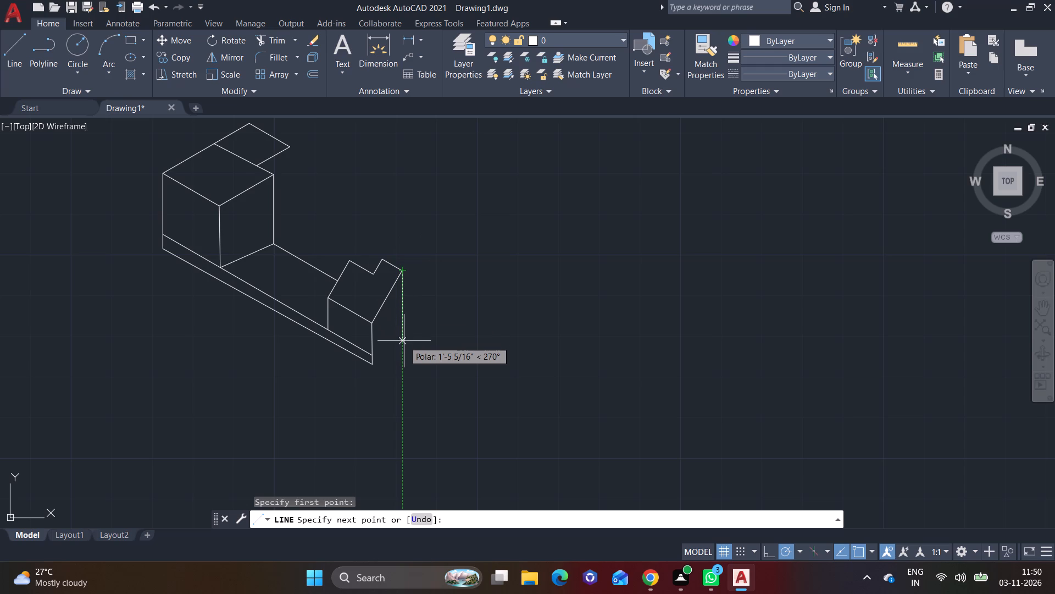
text(40)
key(Return)
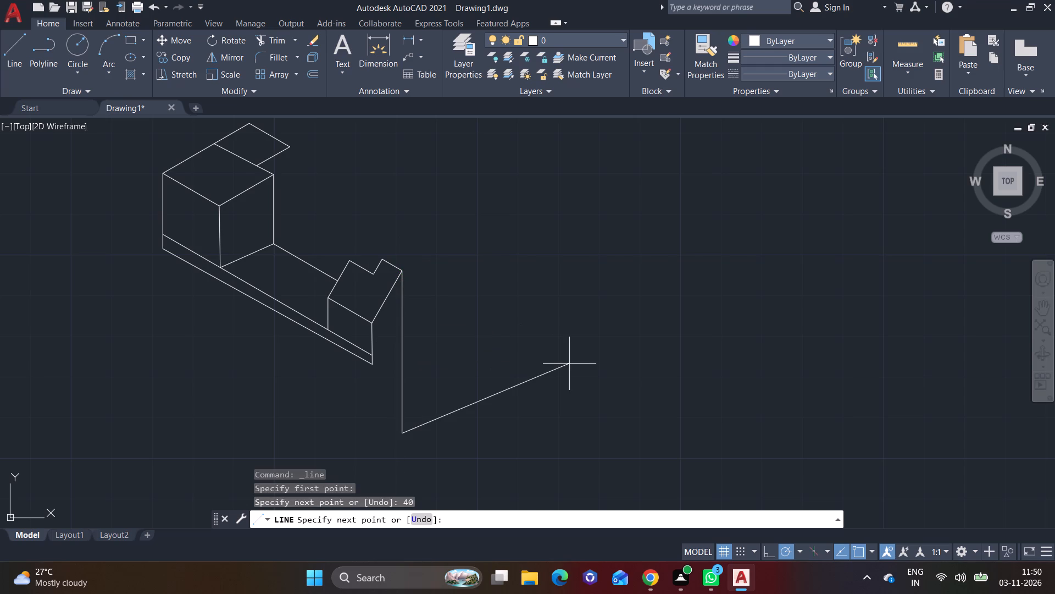
scroll(569, 364, down, 1)
middle_drag(457, 366, 491, 306)
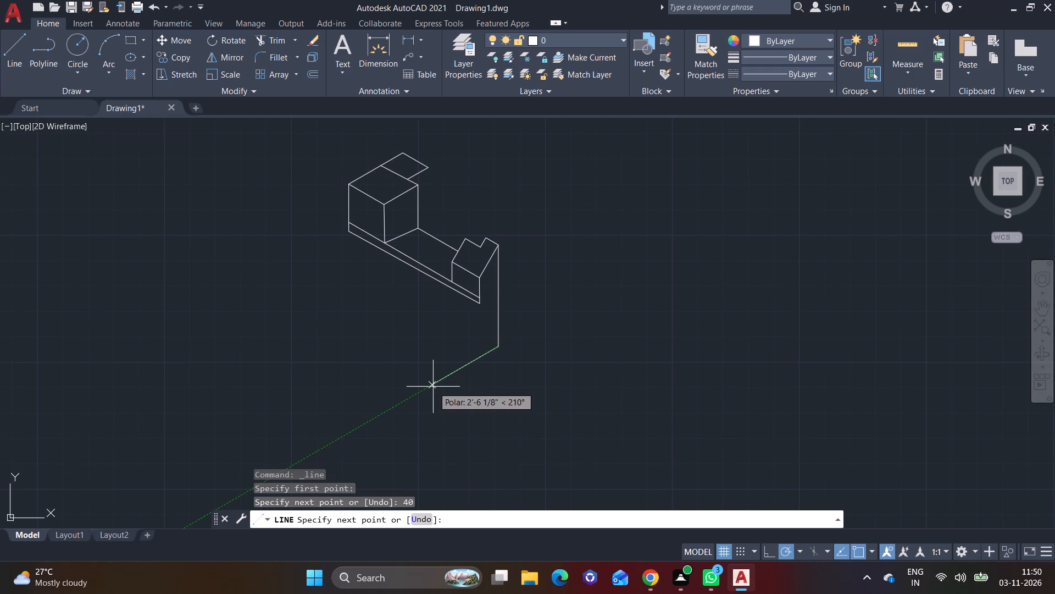
text(100)
key(Return)
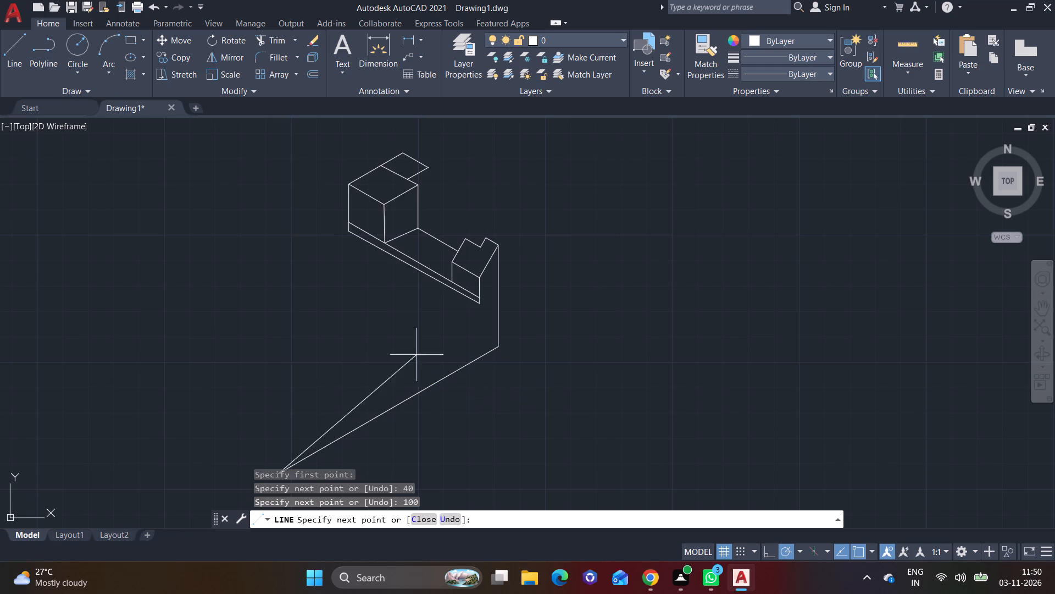
scroll(407, 351, down, 3)
right_click(339, 317)
click(355, 324)
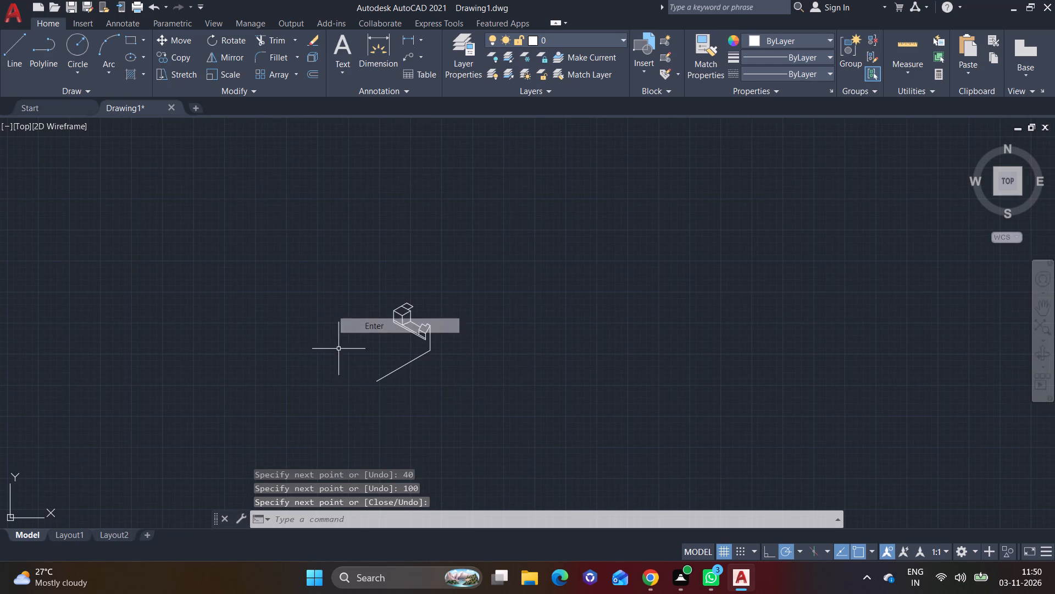
scroll(338, 358, up, 1)
middle_drag(369, 360, 359, 319)
scroll(363, 359, up, 1)
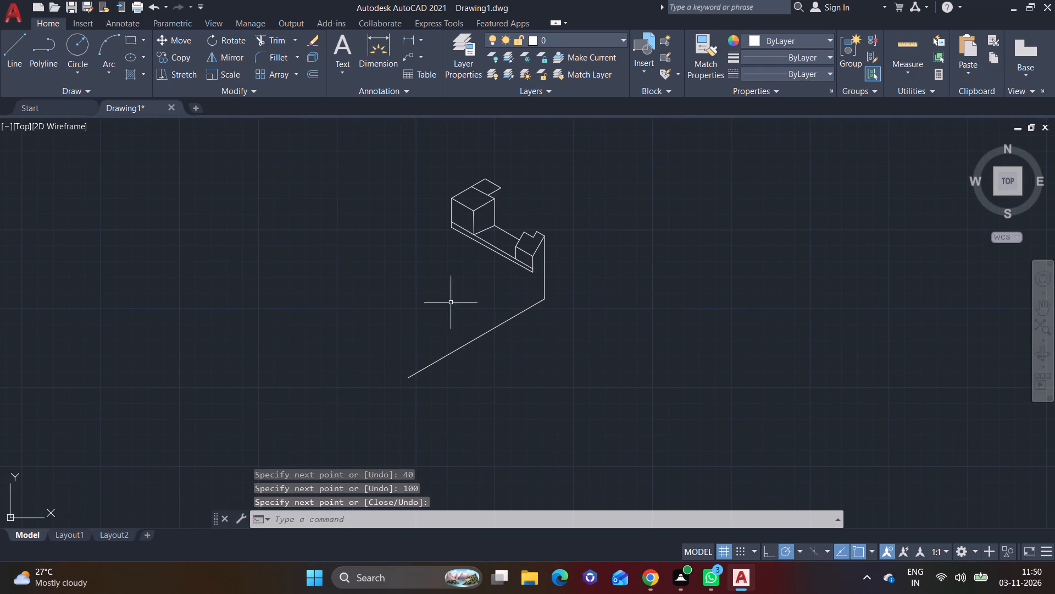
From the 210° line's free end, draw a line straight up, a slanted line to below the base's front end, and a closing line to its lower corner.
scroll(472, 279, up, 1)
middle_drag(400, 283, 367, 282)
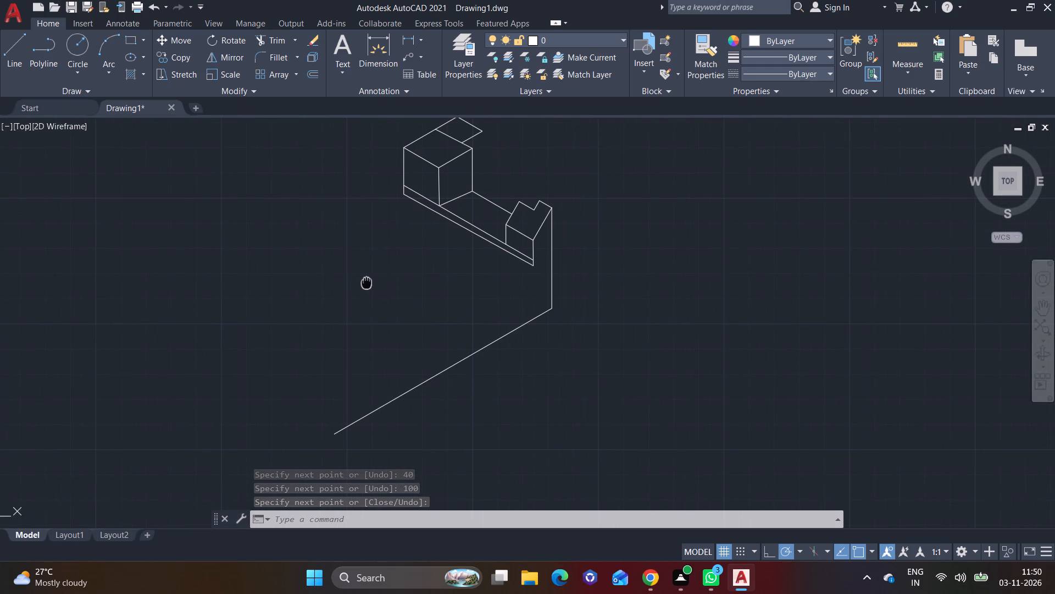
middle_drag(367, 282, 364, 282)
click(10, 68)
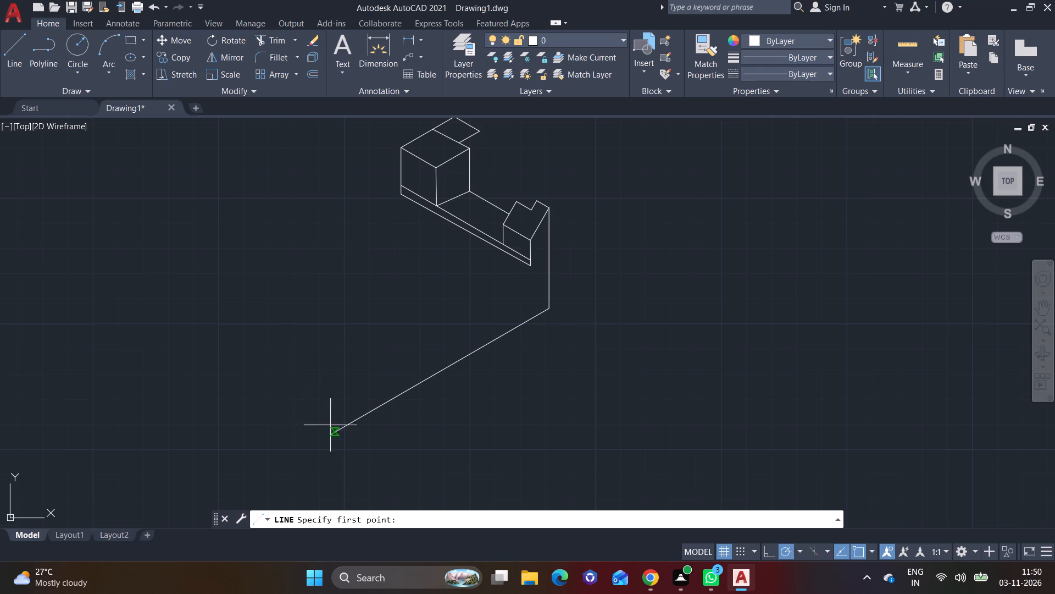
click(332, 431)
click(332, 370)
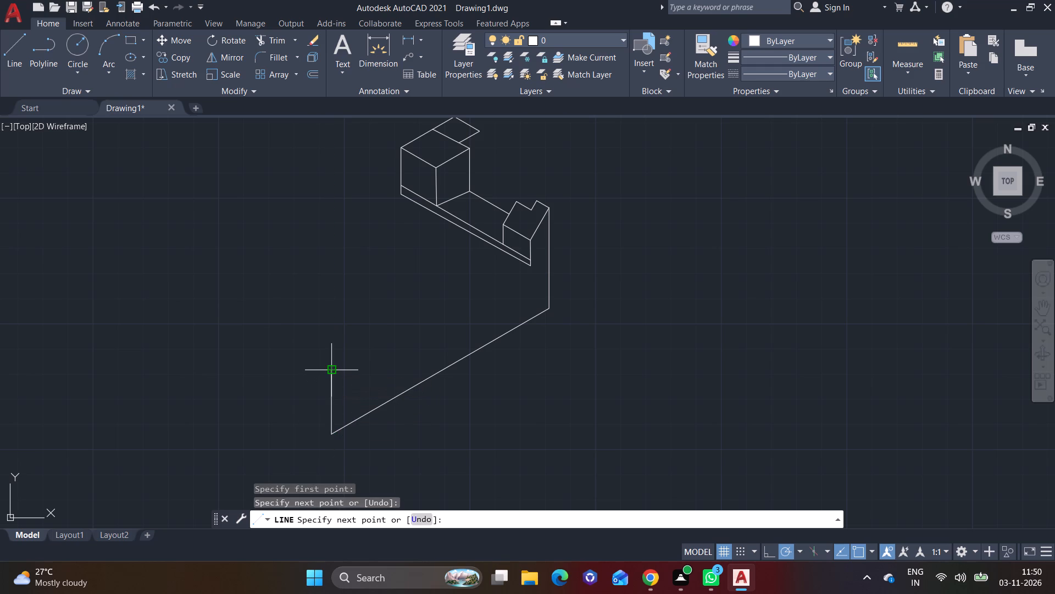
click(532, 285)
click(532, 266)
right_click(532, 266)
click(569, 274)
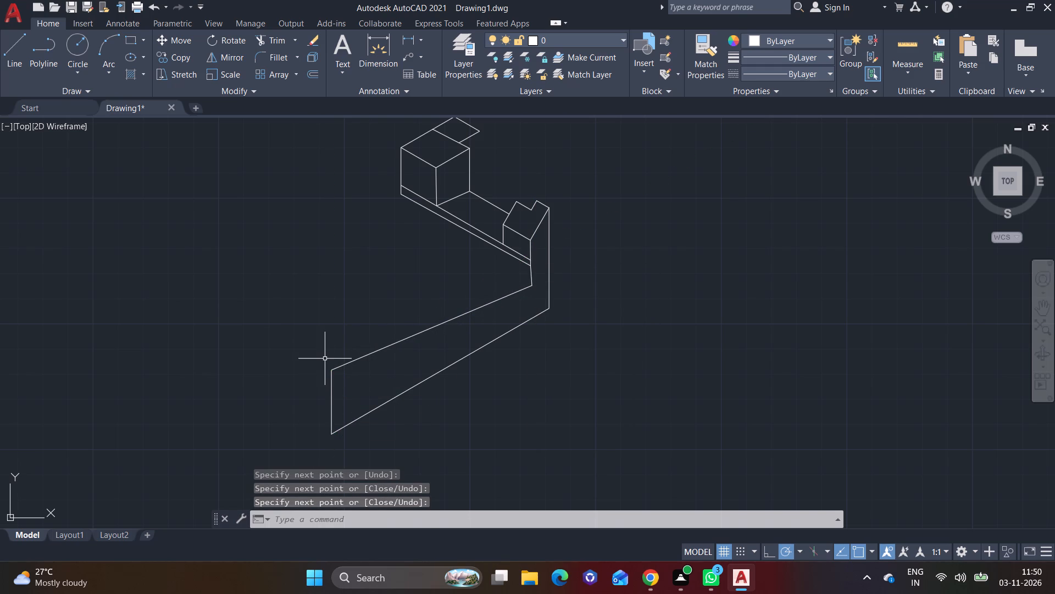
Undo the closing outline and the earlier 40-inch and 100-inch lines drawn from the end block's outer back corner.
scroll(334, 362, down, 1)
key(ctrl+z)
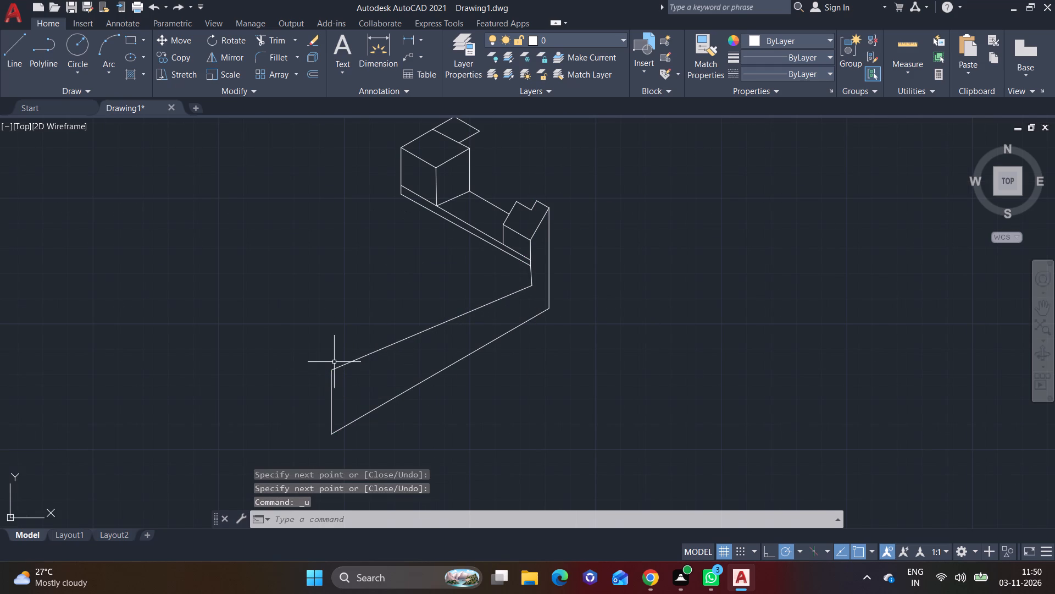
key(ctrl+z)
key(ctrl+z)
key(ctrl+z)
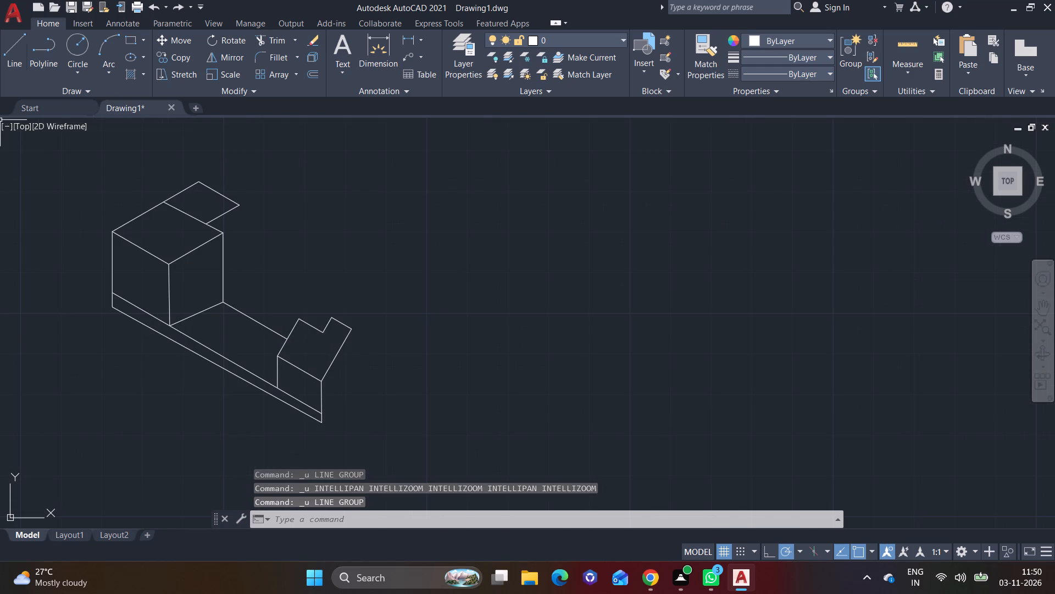
Draw a single line 40 inches straight down from the end block's outer back corner.
click(18, 57)
middle_drag(219, 241, 329, 161)
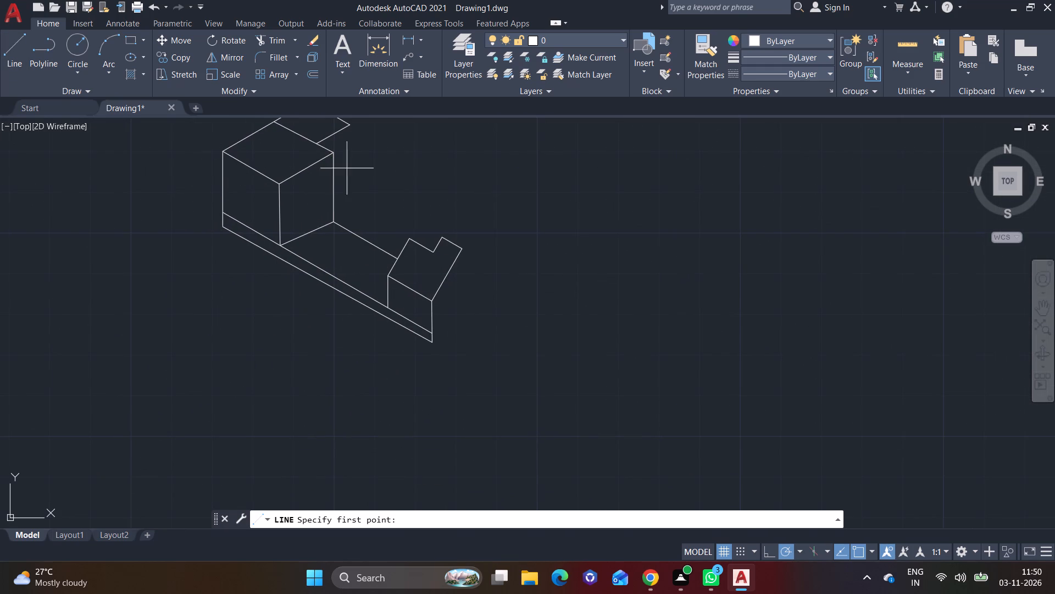
click(460, 247)
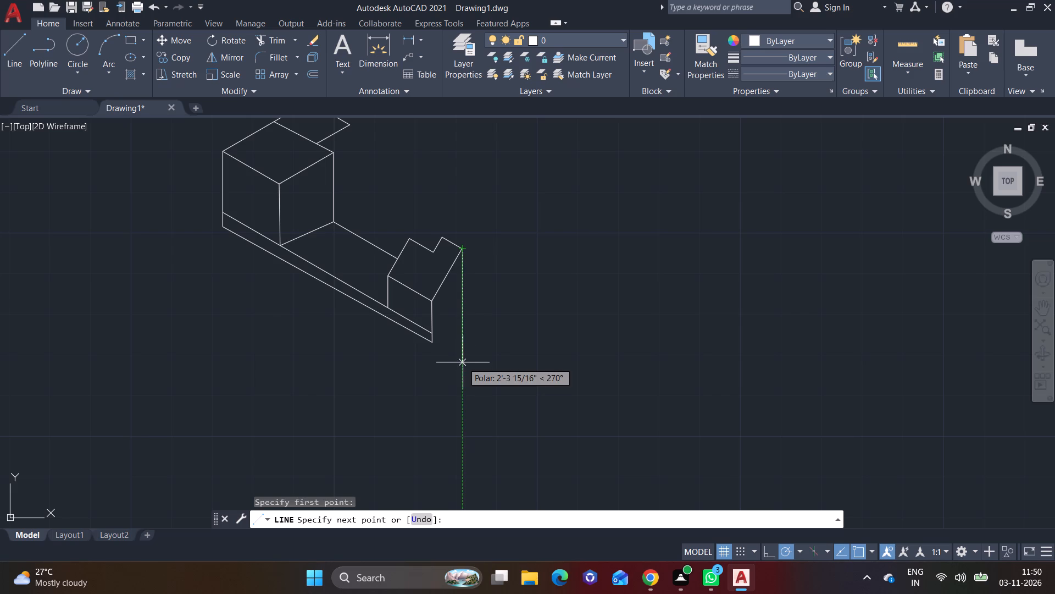
text(40)
key(Return)
right_click(609, 342)
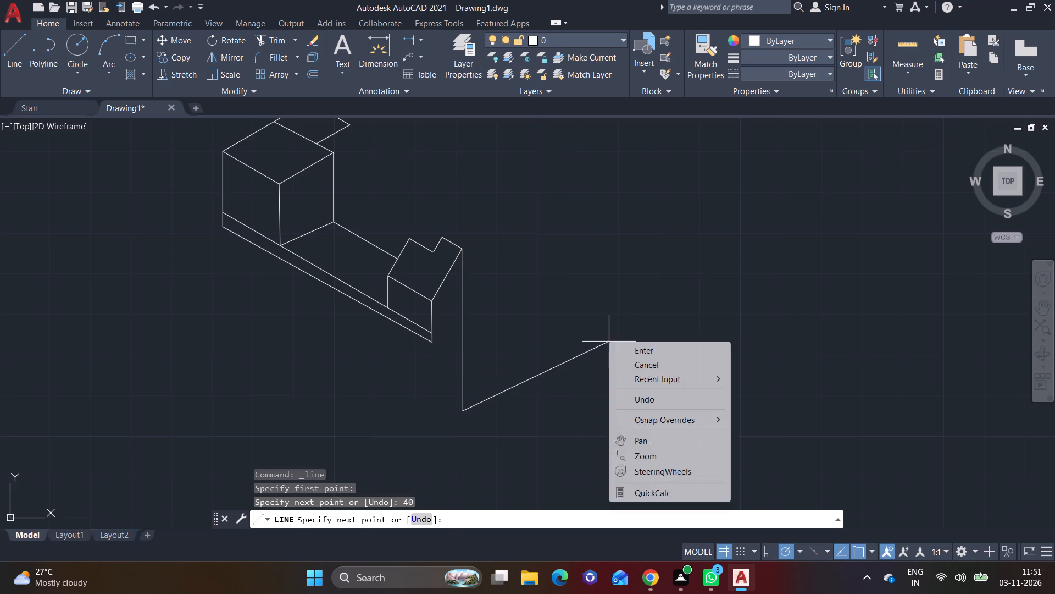
click(641, 343)
click(631, 353)
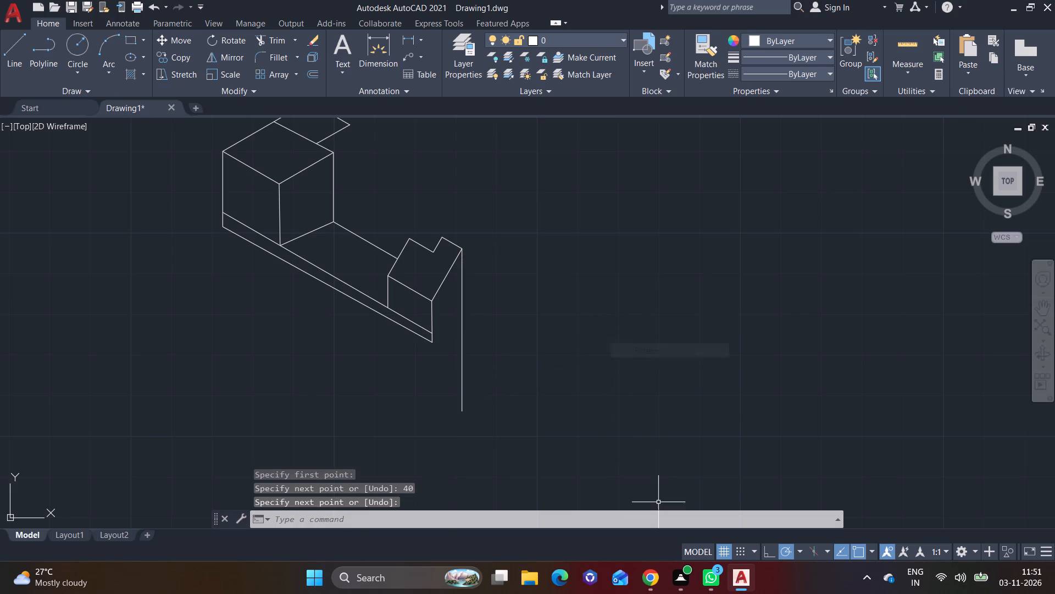
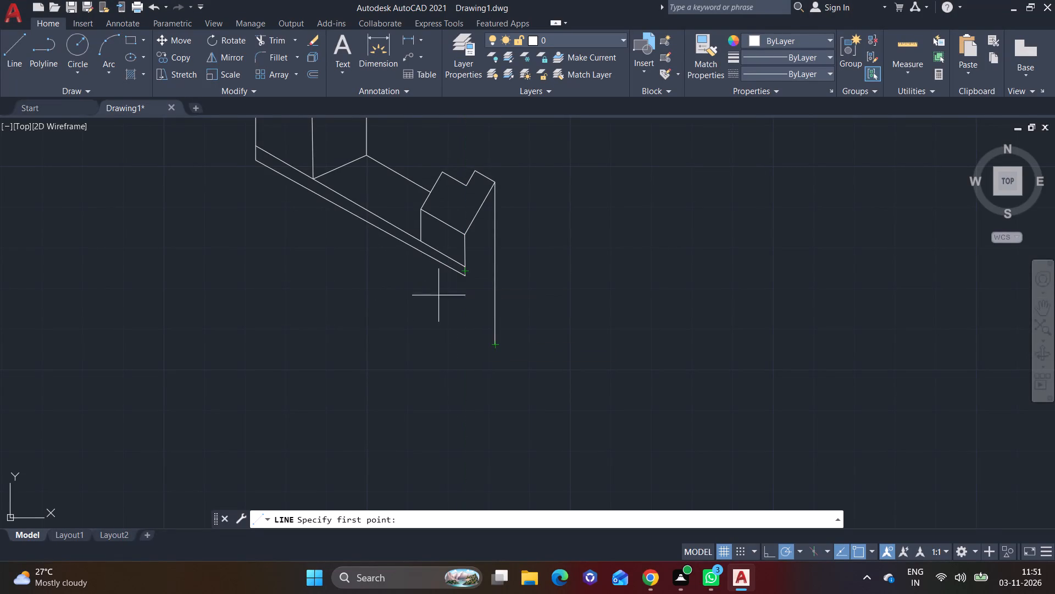
From the base's lower front corner, draw a line straight down, a line slanting down and leftward, and a short vertical drop.
click(464, 274)
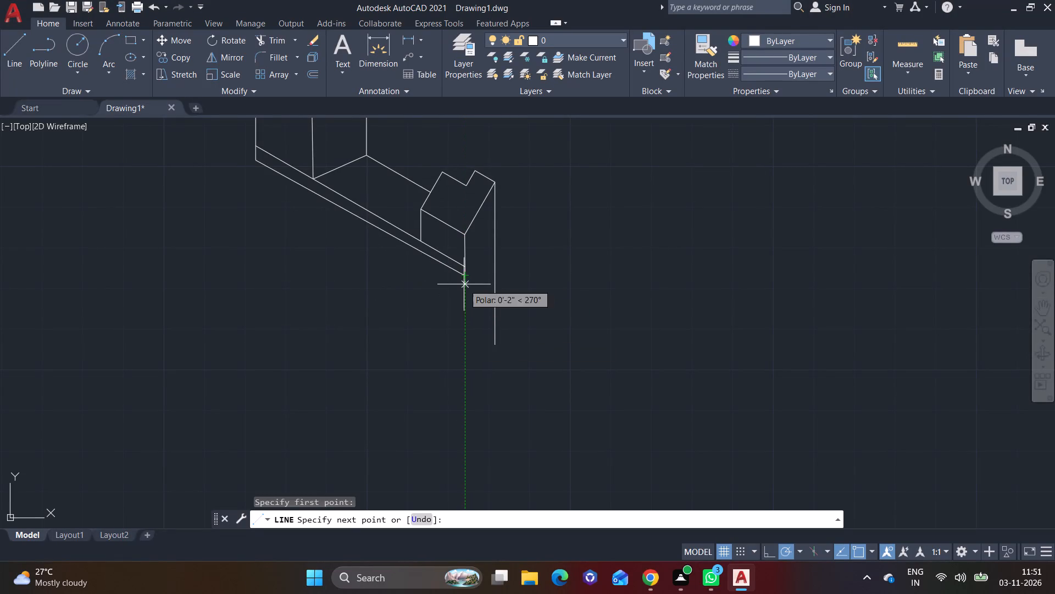
click(463, 307)
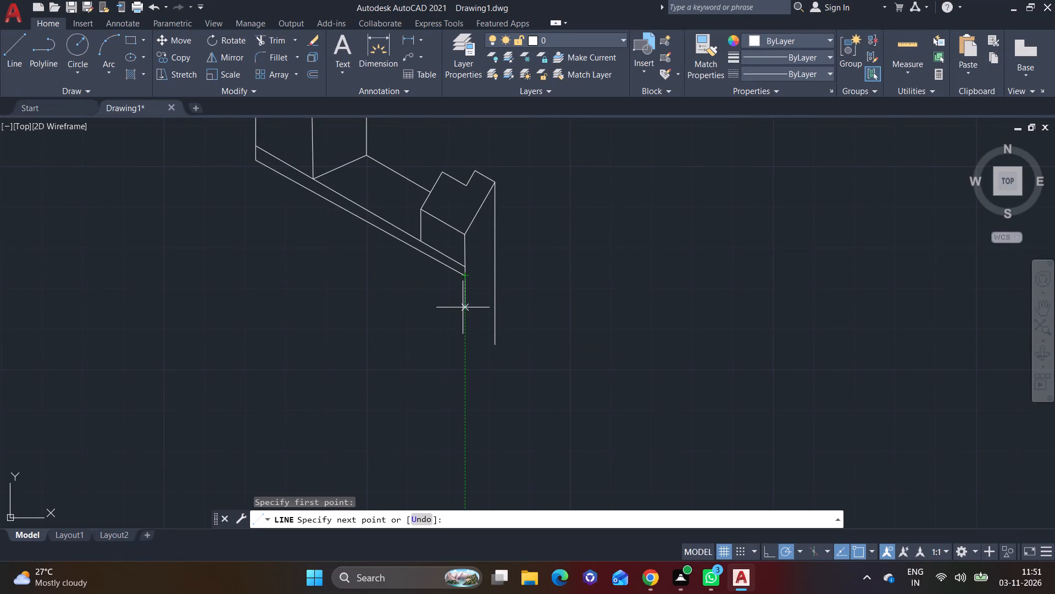
click(399, 365)
click(401, 398)
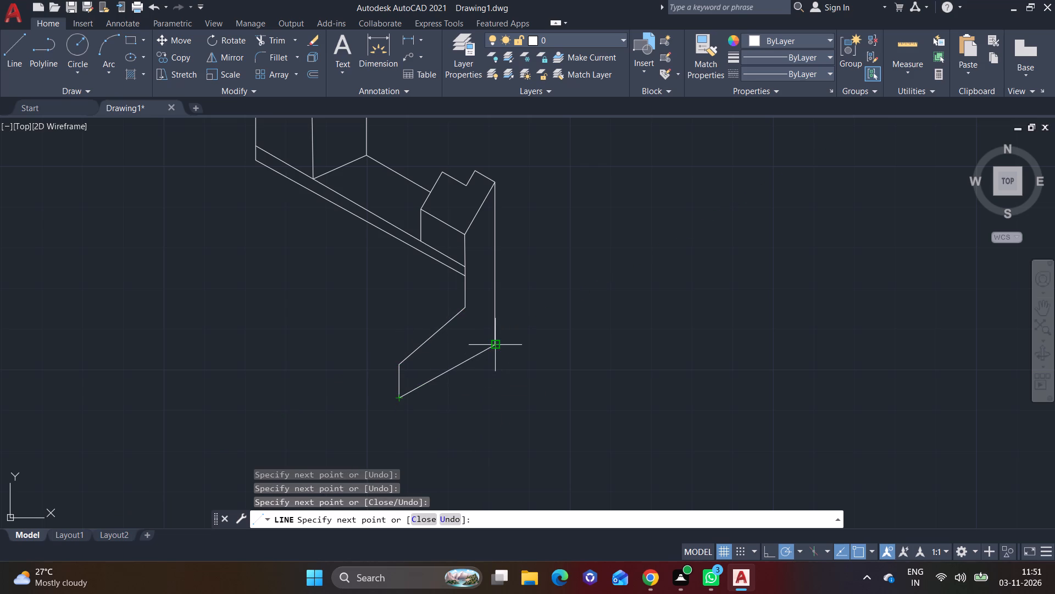
key(Escape)
Draw a slanted line from the bottom of the end block's 40-inch vertical to just below the short drop, closing the lower outline.
click(6, 52)
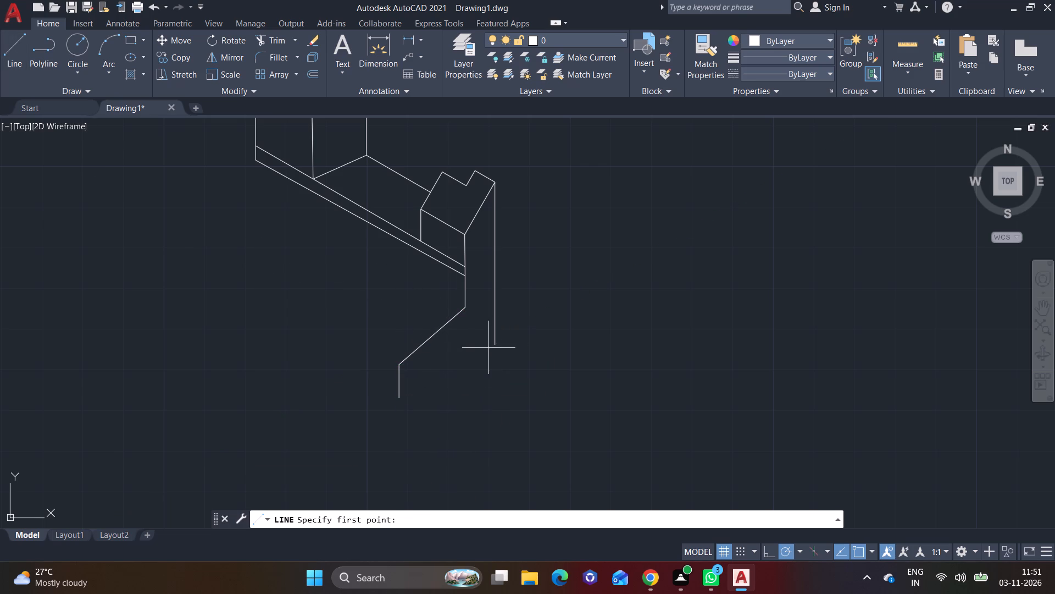
click(495, 346)
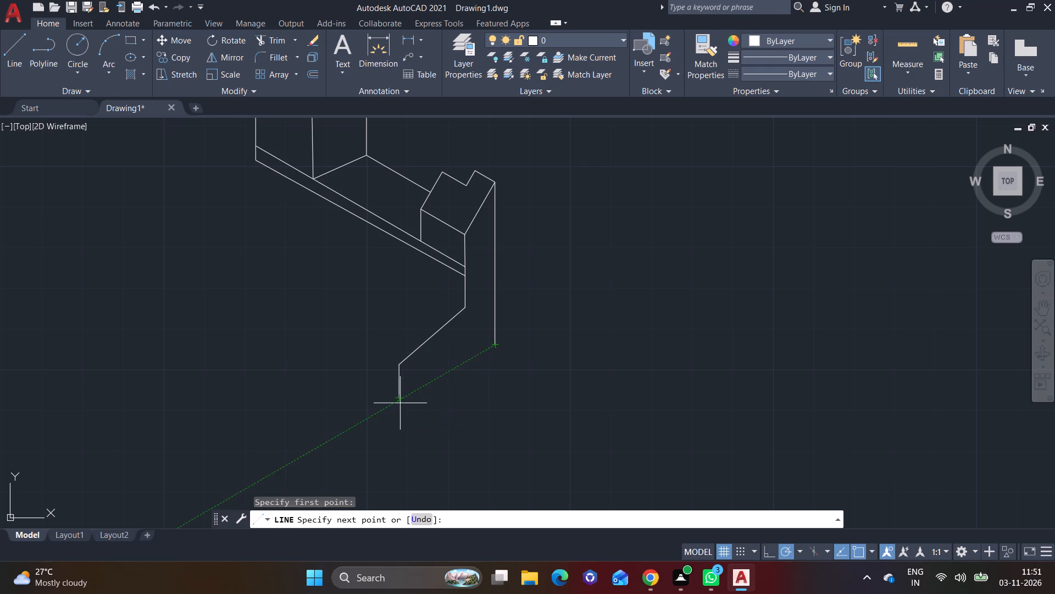
click(400, 411)
click(402, 399)
right_click(402, 399)
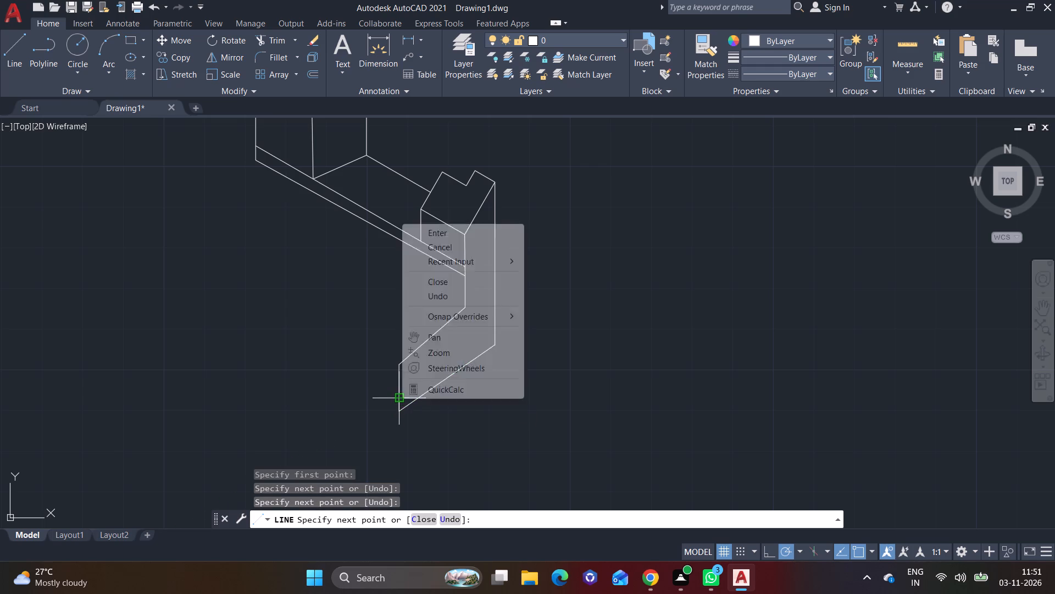
click(459, 233)
scroll(385, 300, down, 1)
Draw a long, shallow line down and leftward from the upper corner where the short vertical edge meets the slanted face.
click(10, 59)
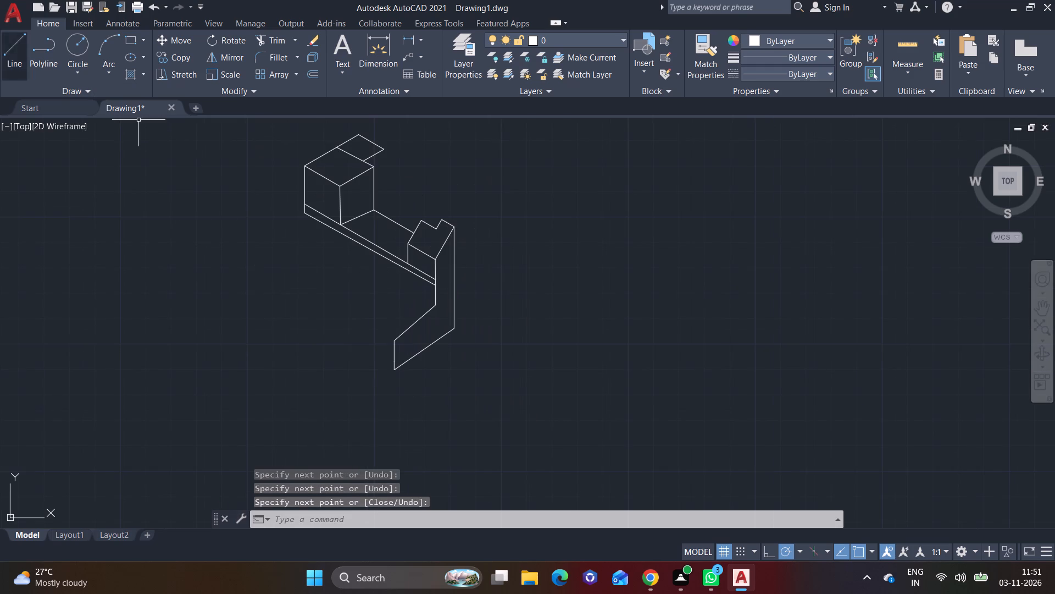
middle_drag(356, 288, 504, 234)
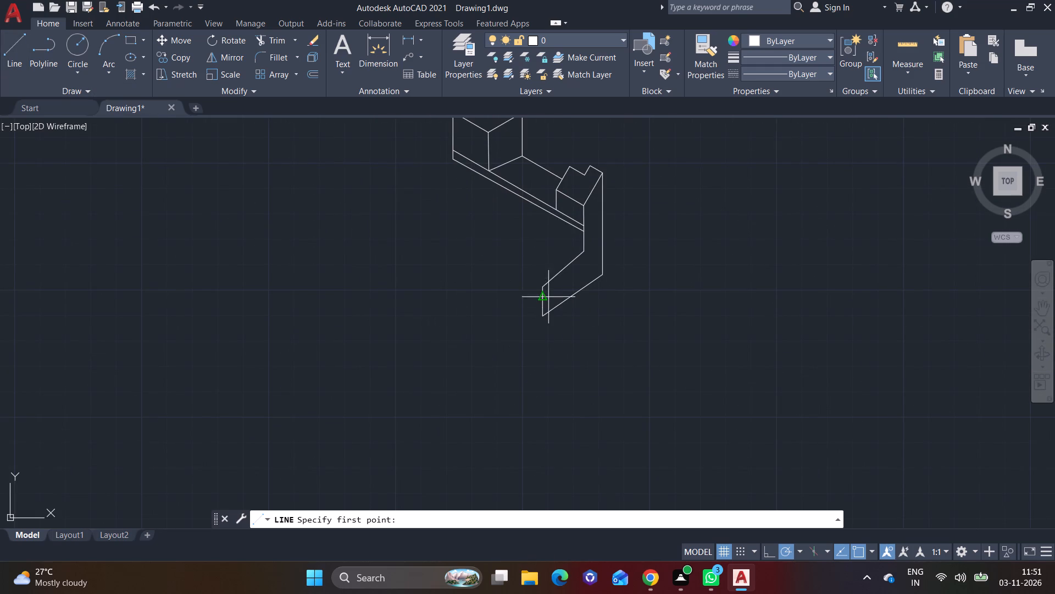
click(545, 285)
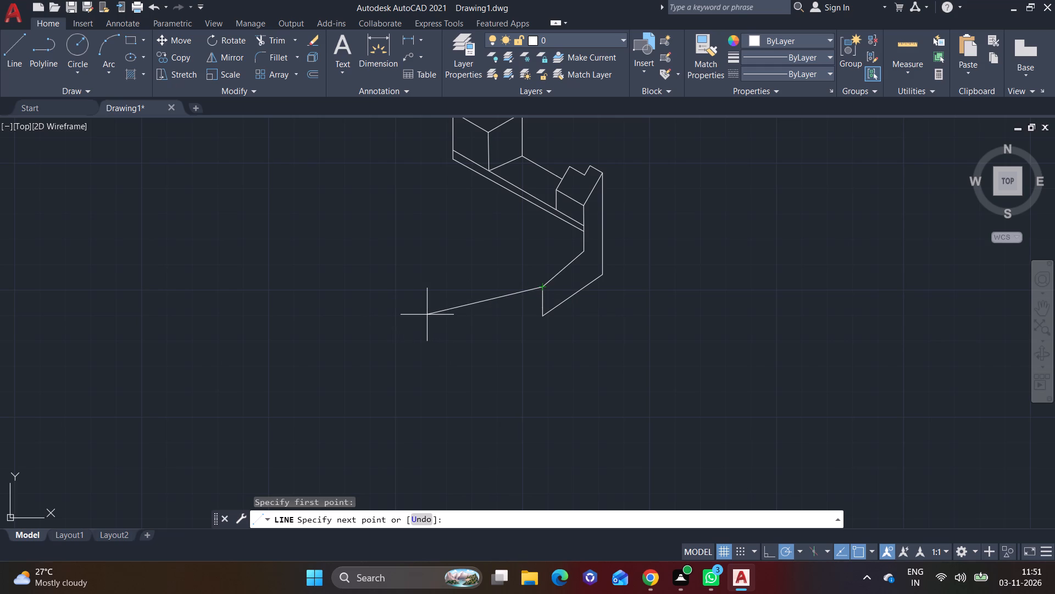
click(417, 317)
right_click(417, 317)
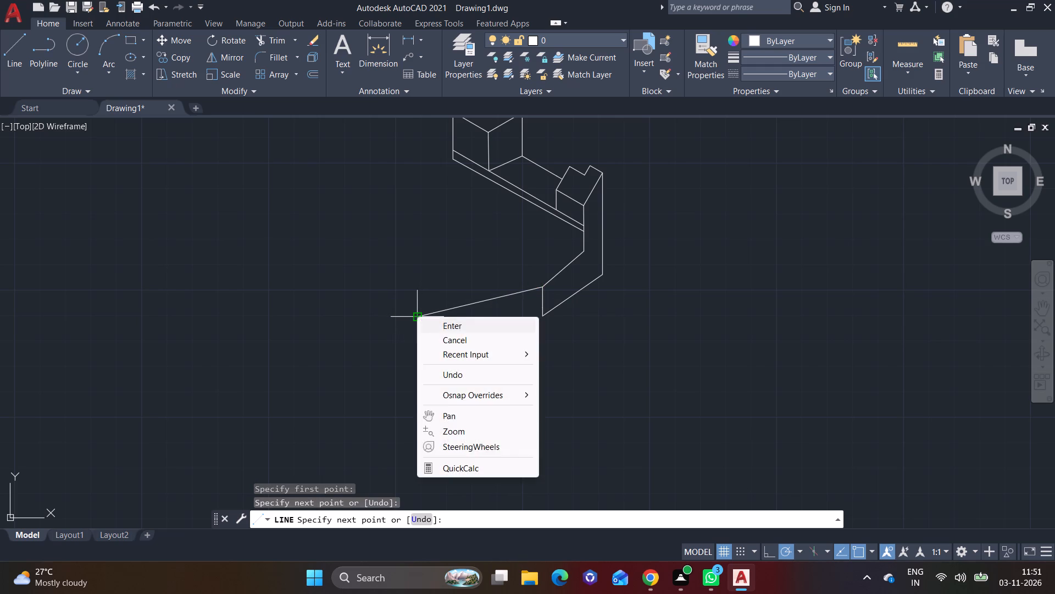
click(440, 332)
From the shallow line's free end, draw a short vertical down and a closing line to the short edge's lower corner.
click(15, 63)
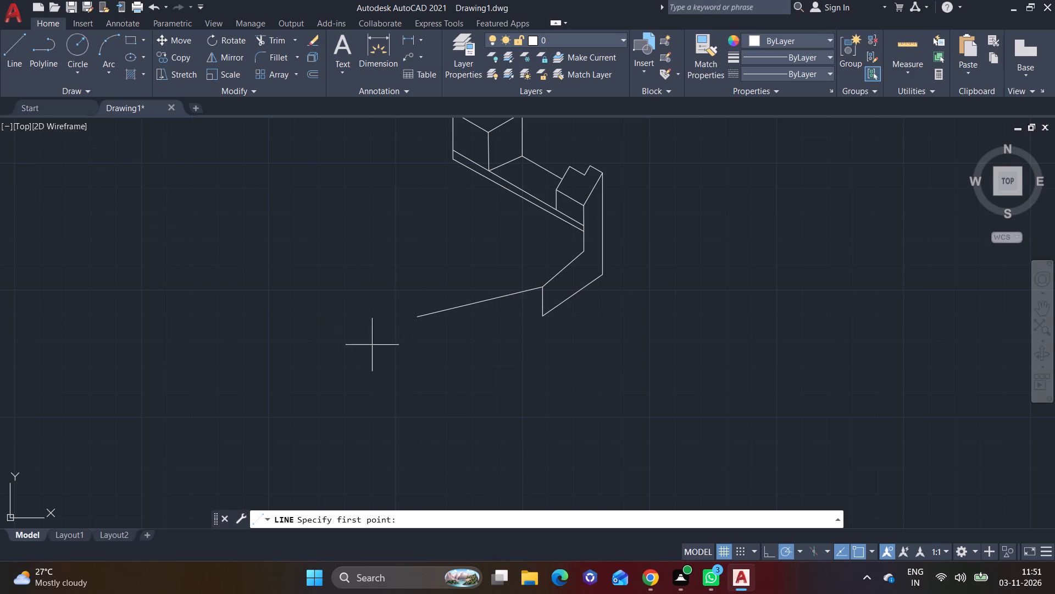
click(417, 321)
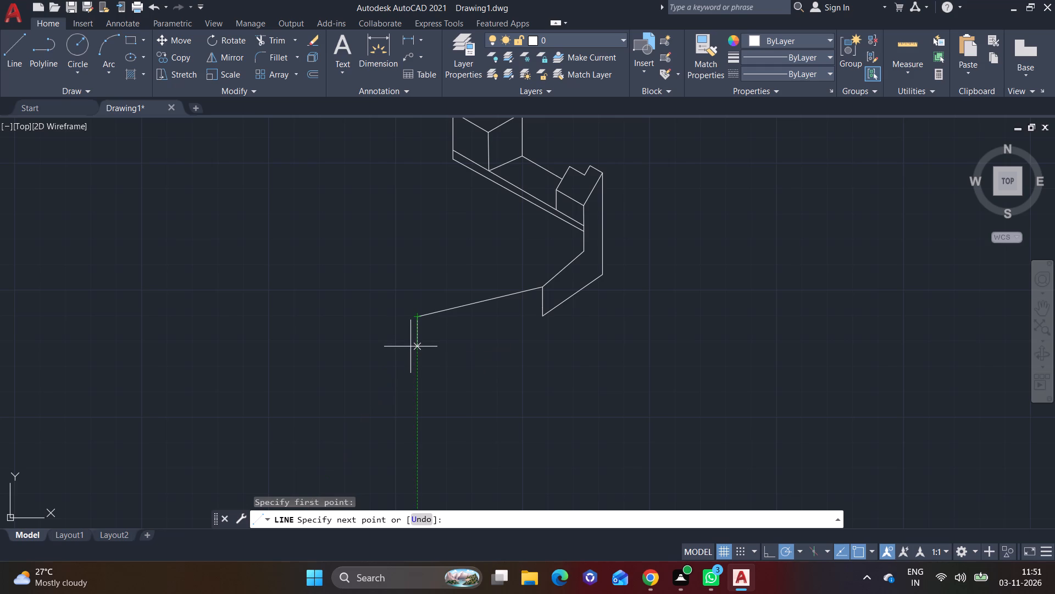
click(412, 345)
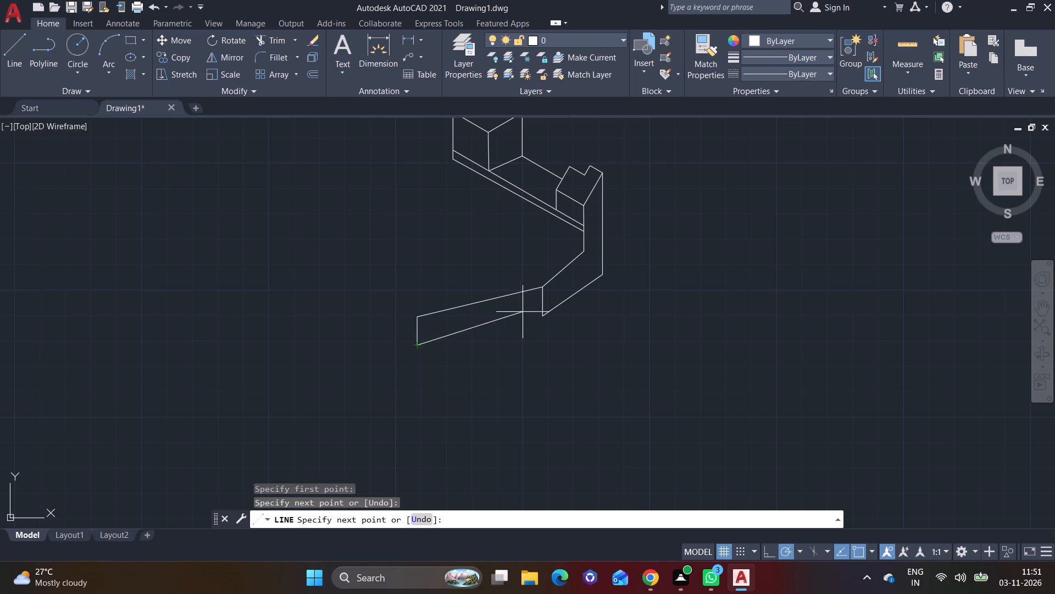
click(548, 319)
right_click(548, 319)
click(570, 326)
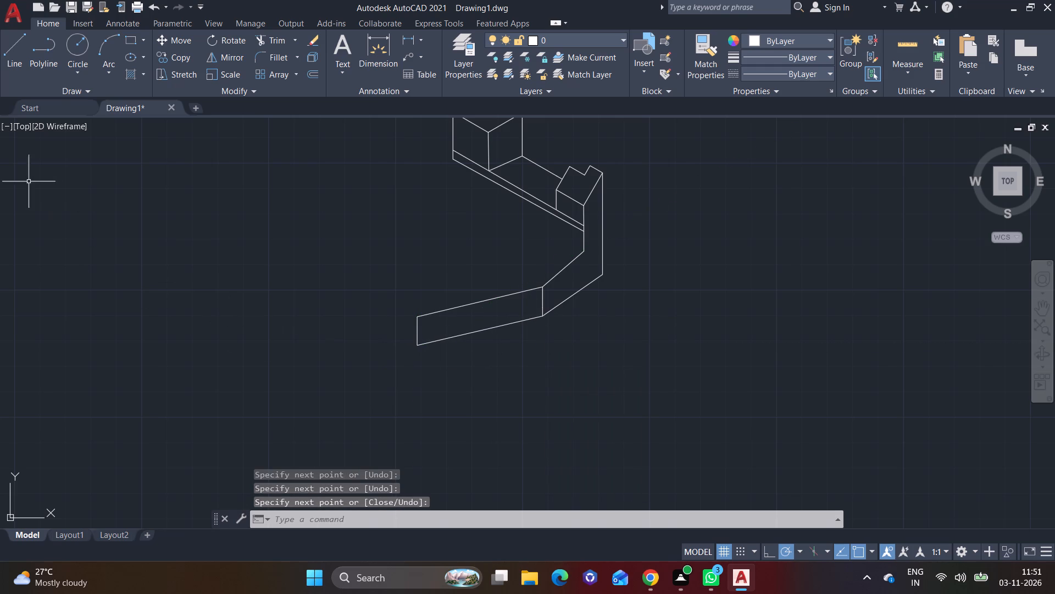
Draw a narrow end face on the long front face's free end with a short backward edge, a vertical and a closing top edge.
click(3, 65)
middle_drag(263, 290, 198, 380)
click(352, 435)
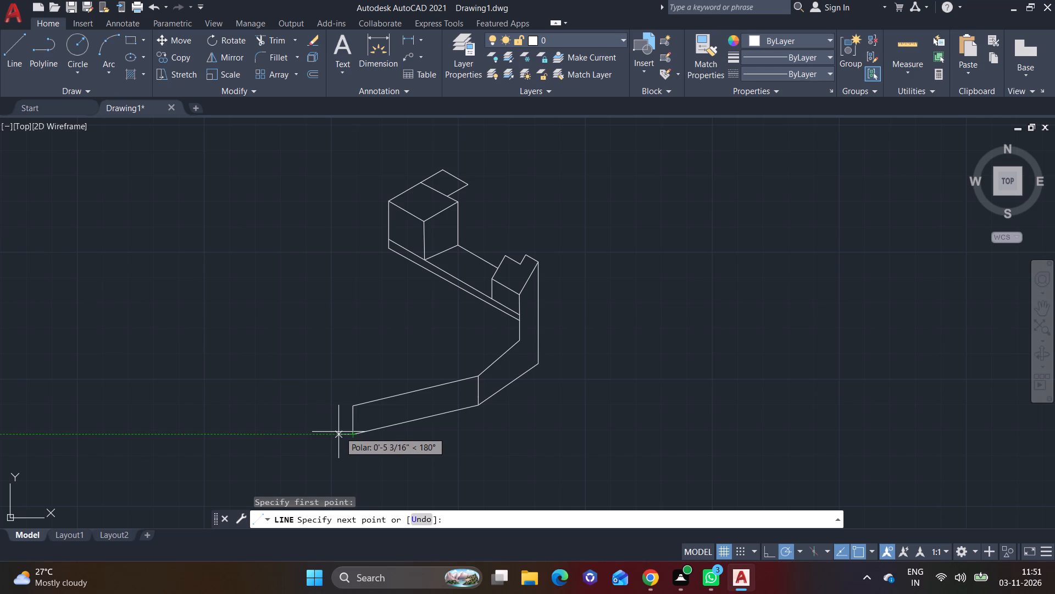
scroll(338, 432, up, 4)
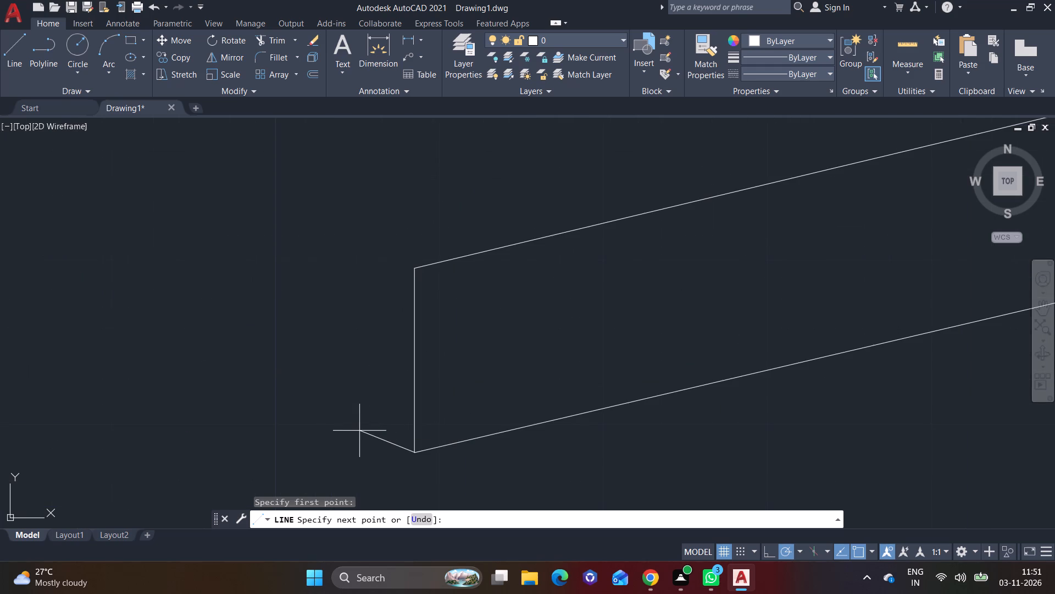
click(359, 425)
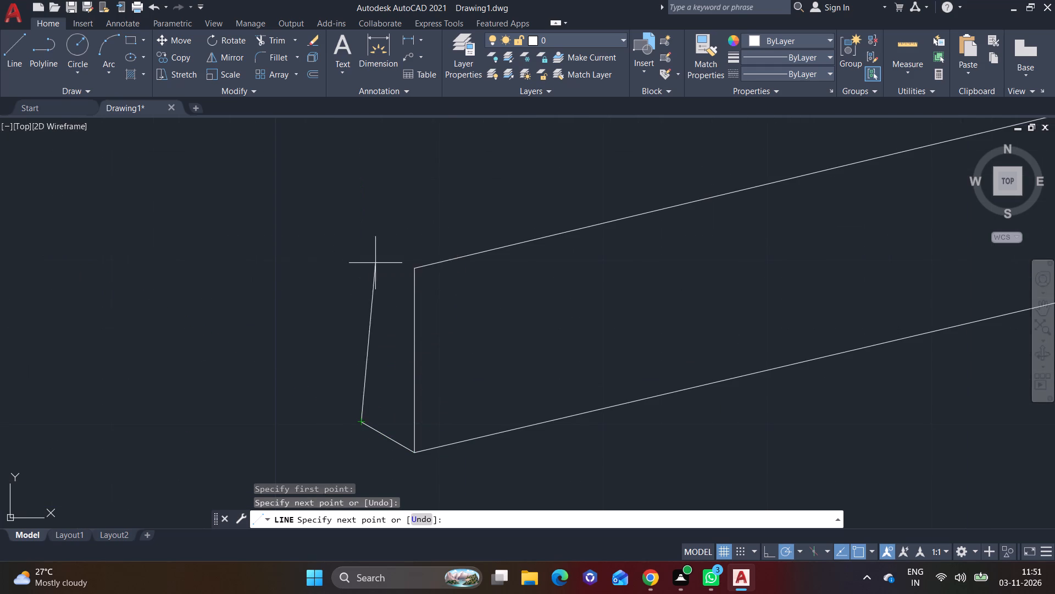
click(358, 250)
click(409, 266)
right_click(409, 266)
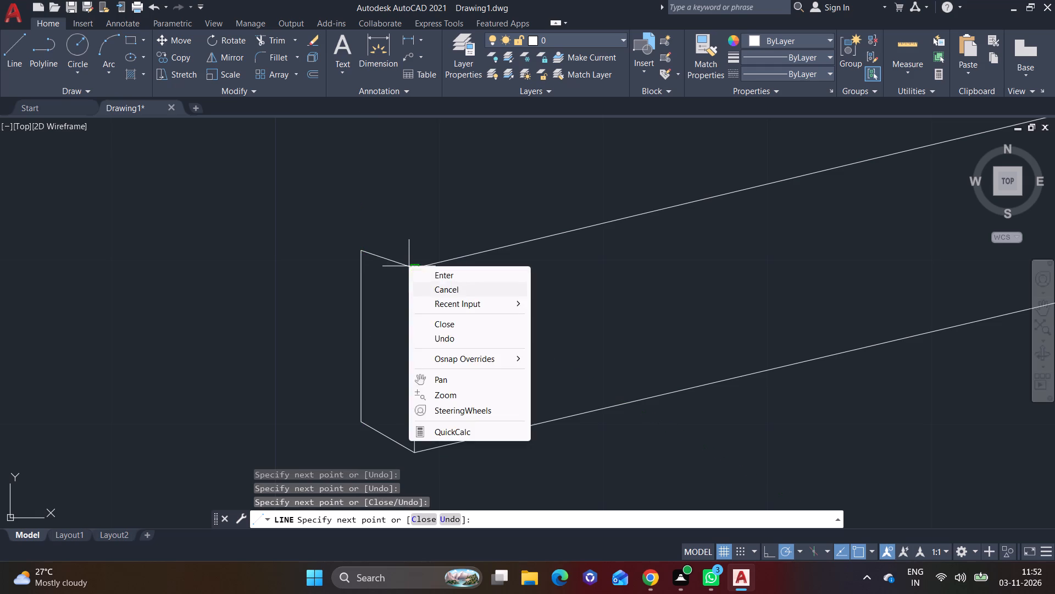
click(456, 281)
scroll(445, 286, down, 2)
middle_drag(369, 362, 232, 414)
Draw a line from the base's lower rear corner, slanting down and away parallel to the isometric axis.
click(6, 55)
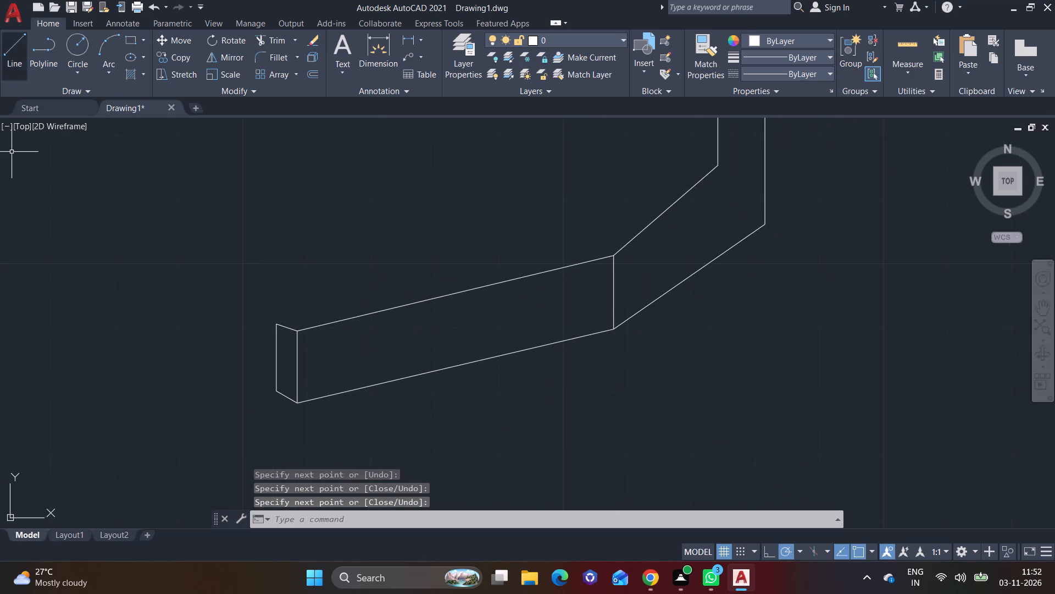
scroll(288, 316, down, 2)
middle_drag(315, 326, 274, 422)
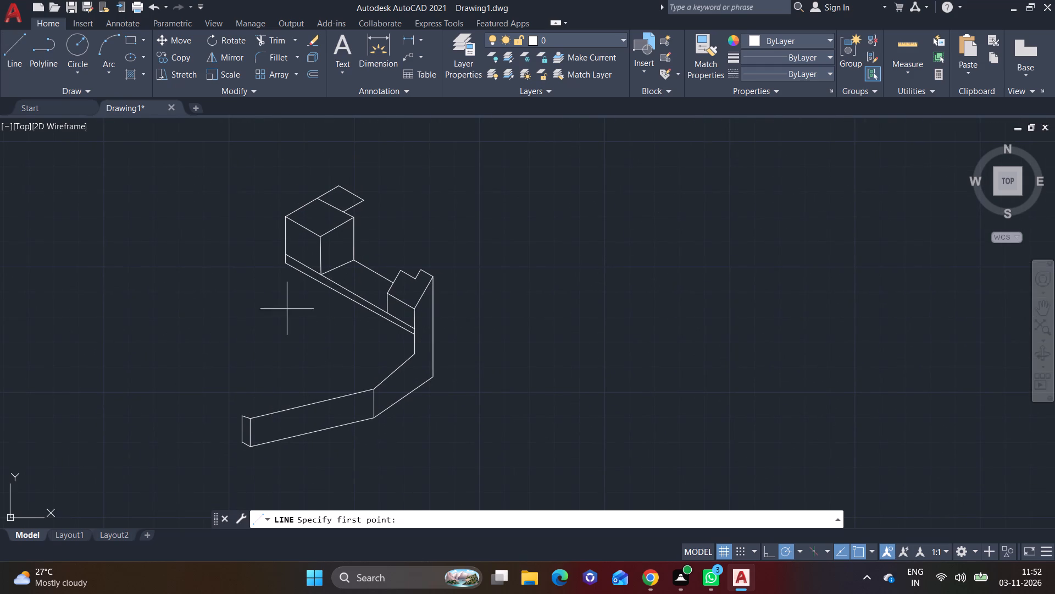
middle_drag(287, 305, 410, 298)
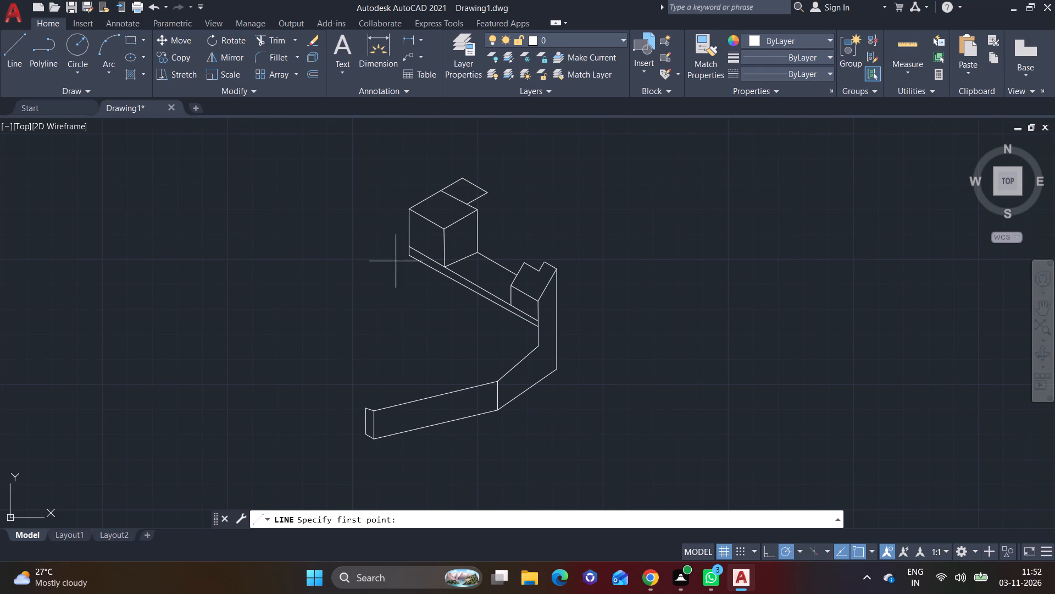
click(404, 254)
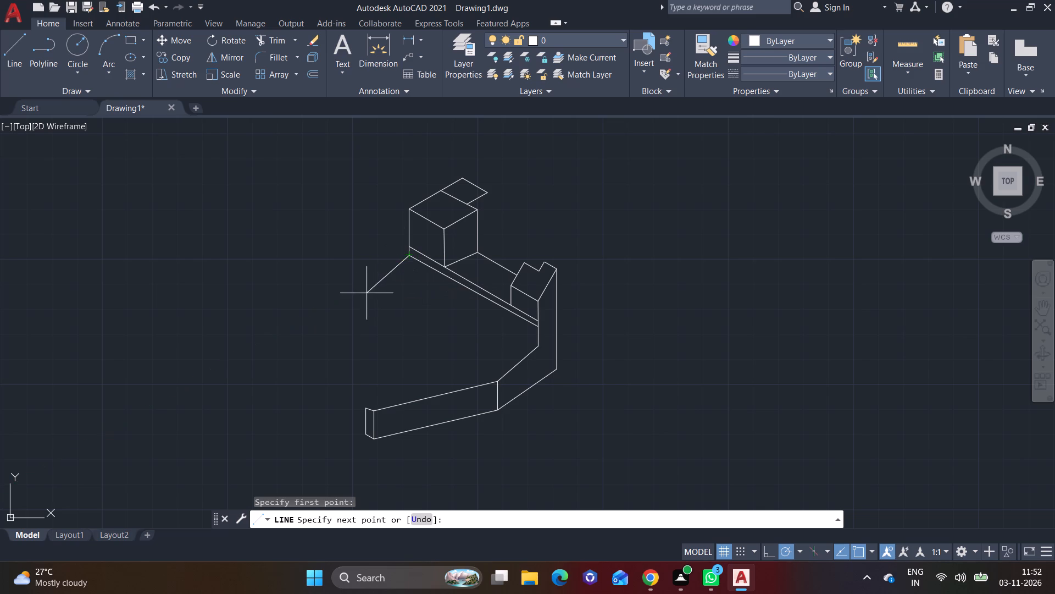
click(351, 287)
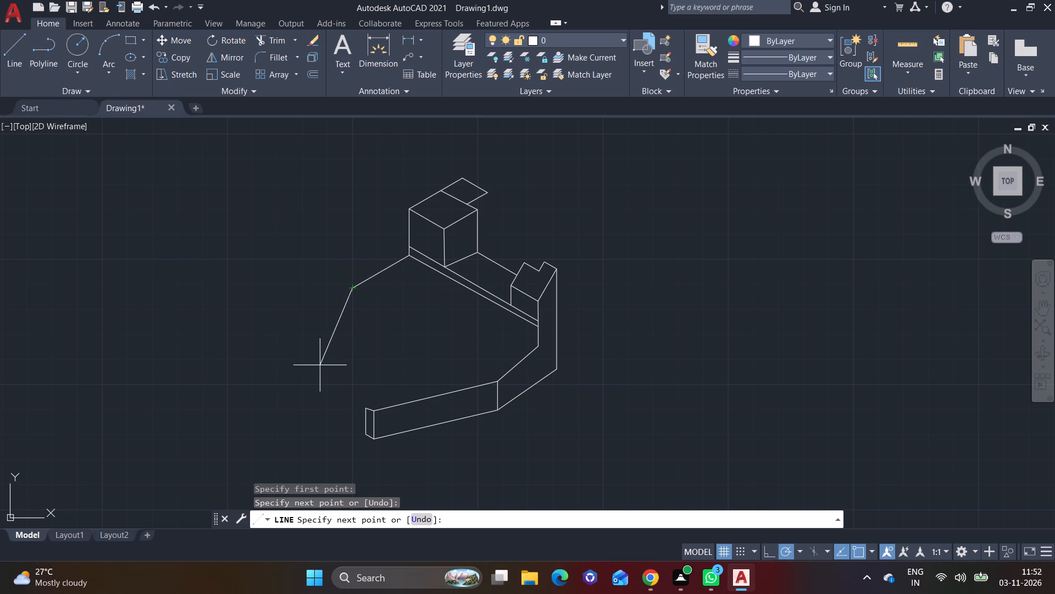
Draw a line slanting upward from the narrow end face's top back corner toward the figure's interior.
click(14, 62)
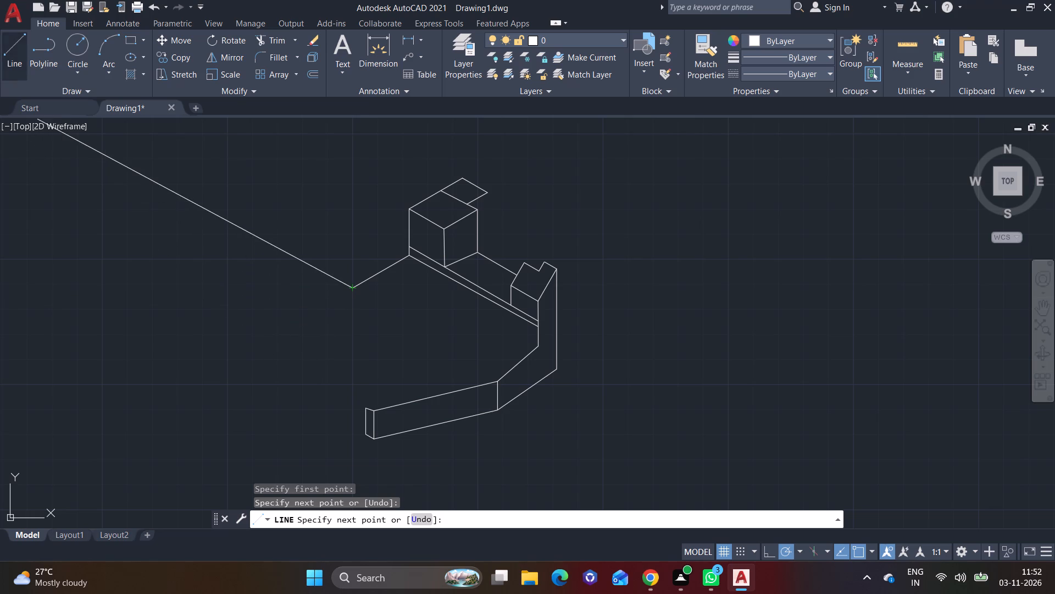
middle_drag(306, 306, 269, 296)
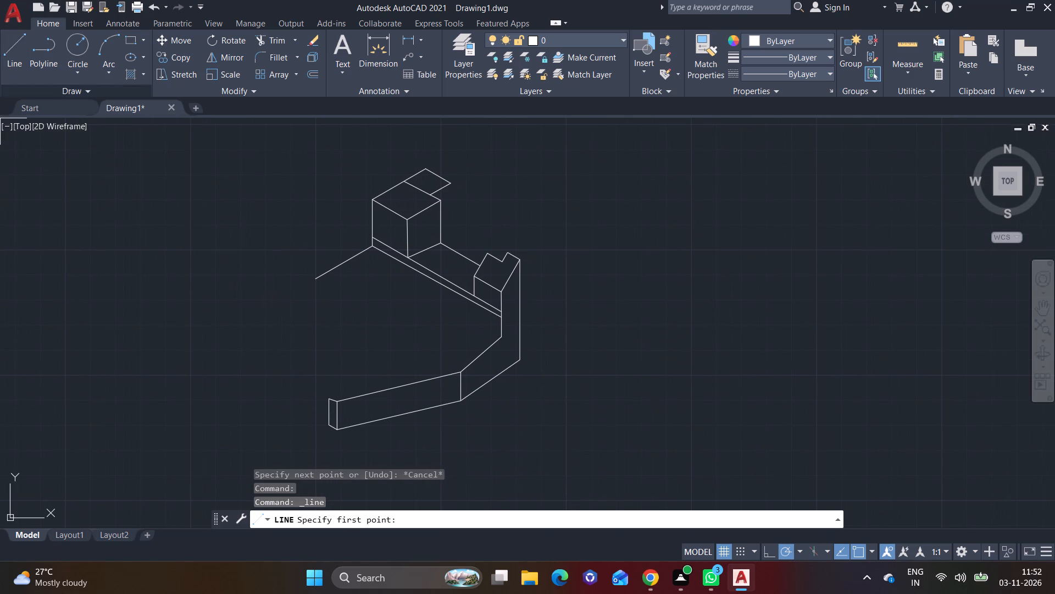
click(7, 61)
scroll(353, 381, up, 2)
middle_drag(351, 382, 339, 369)
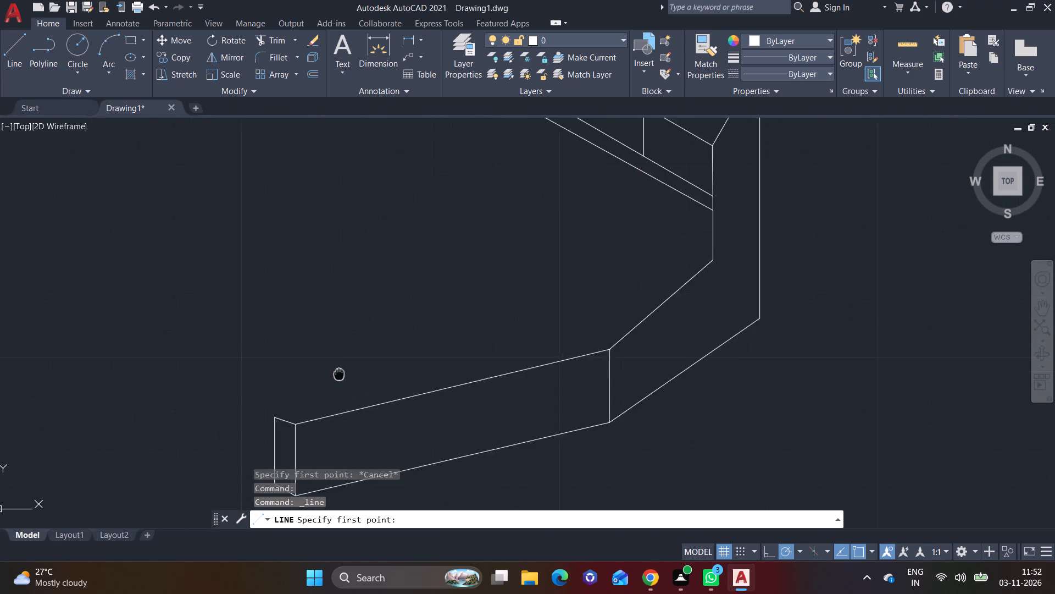
middle_drag(339, 369, 321, 288)
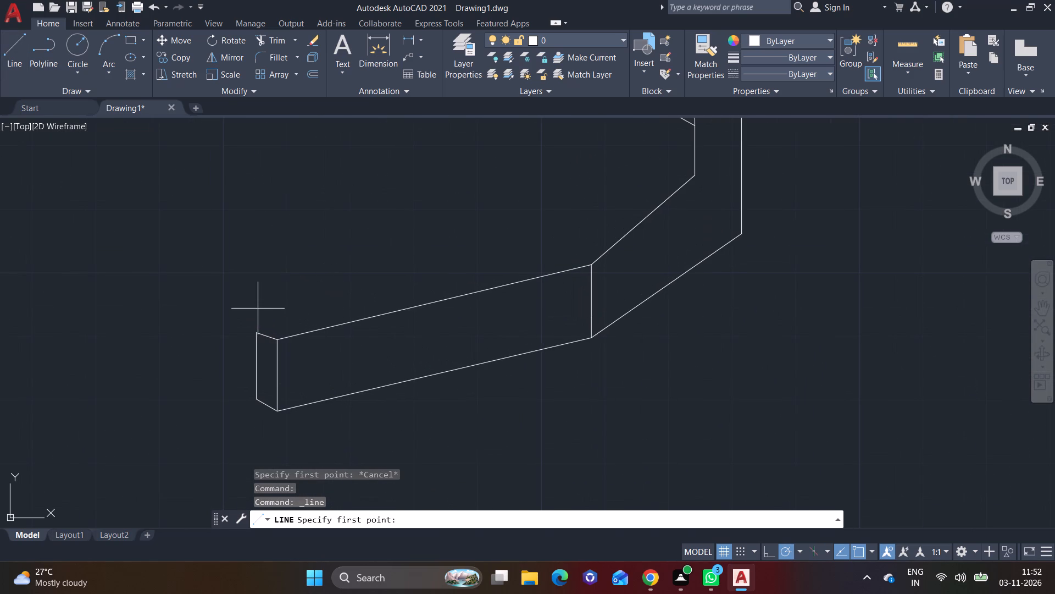
click(253, 333)
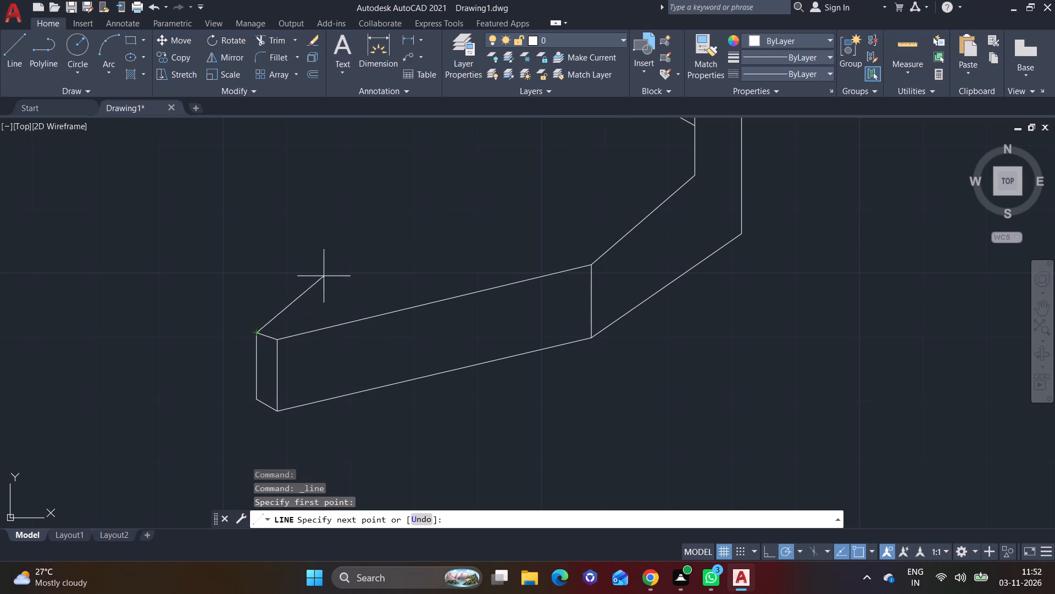
click(354, 261)
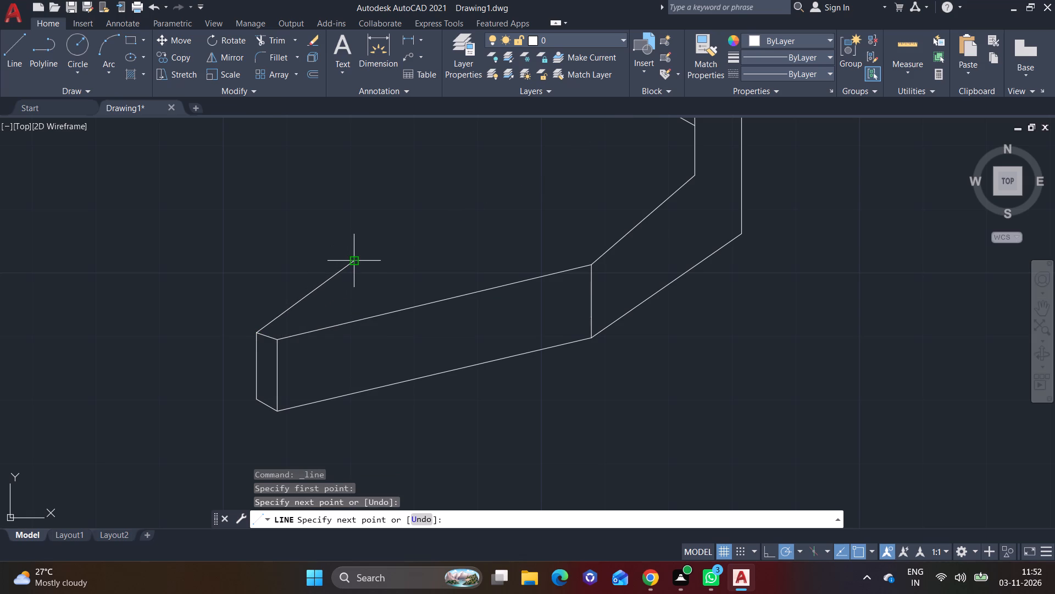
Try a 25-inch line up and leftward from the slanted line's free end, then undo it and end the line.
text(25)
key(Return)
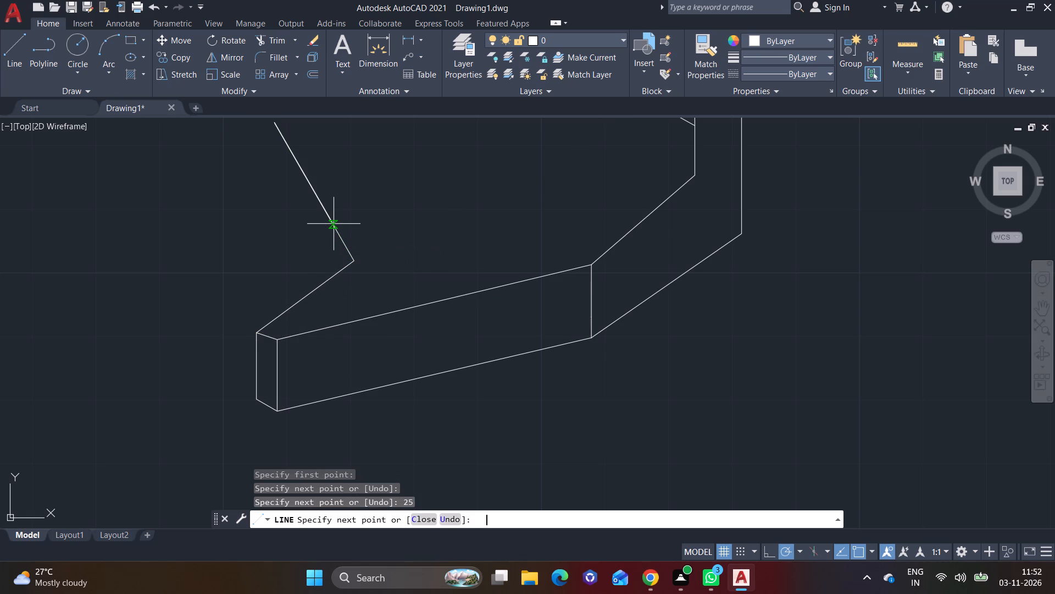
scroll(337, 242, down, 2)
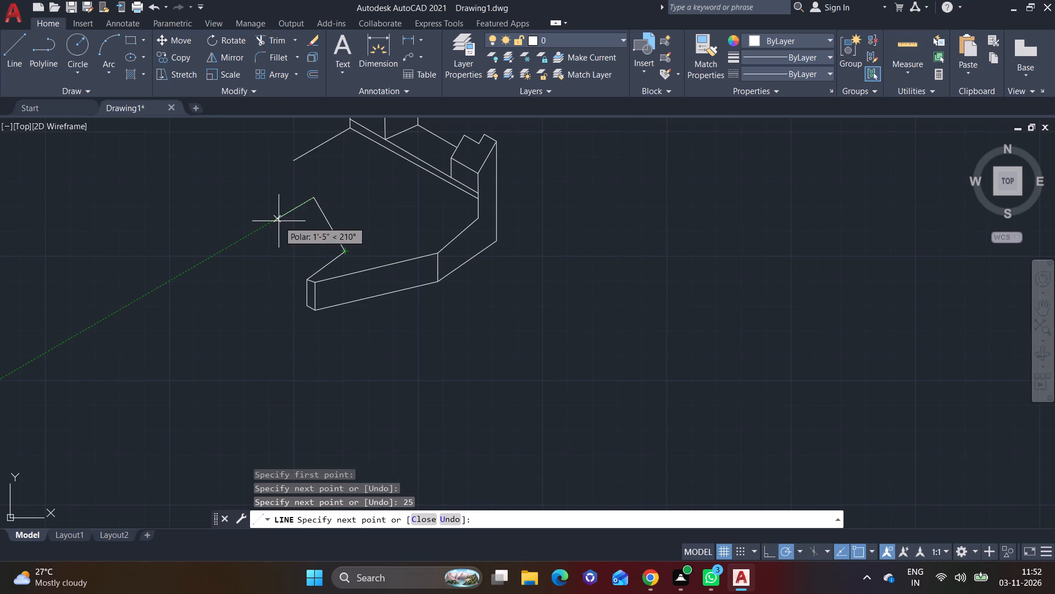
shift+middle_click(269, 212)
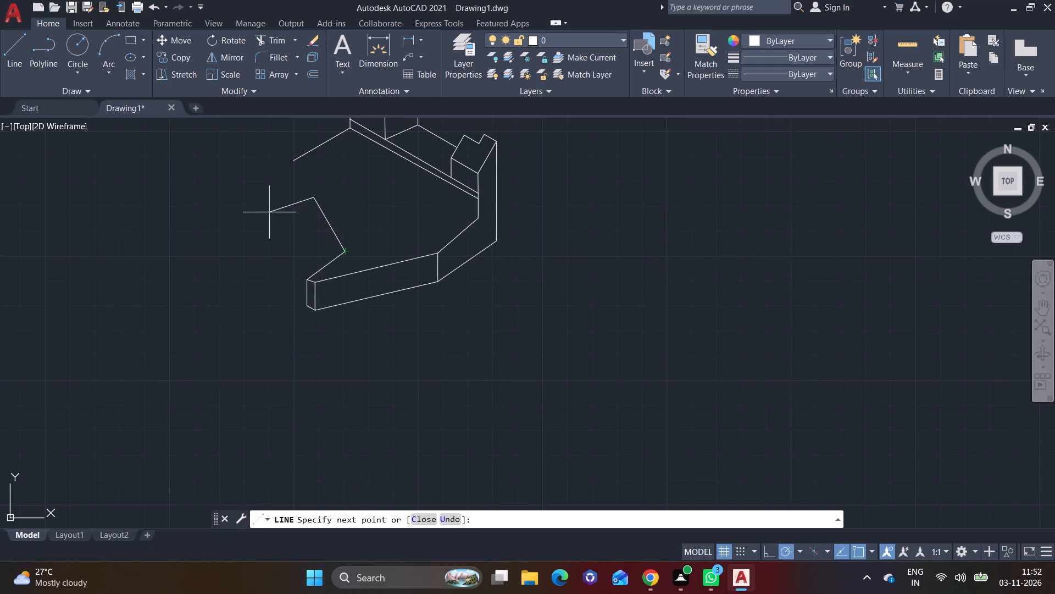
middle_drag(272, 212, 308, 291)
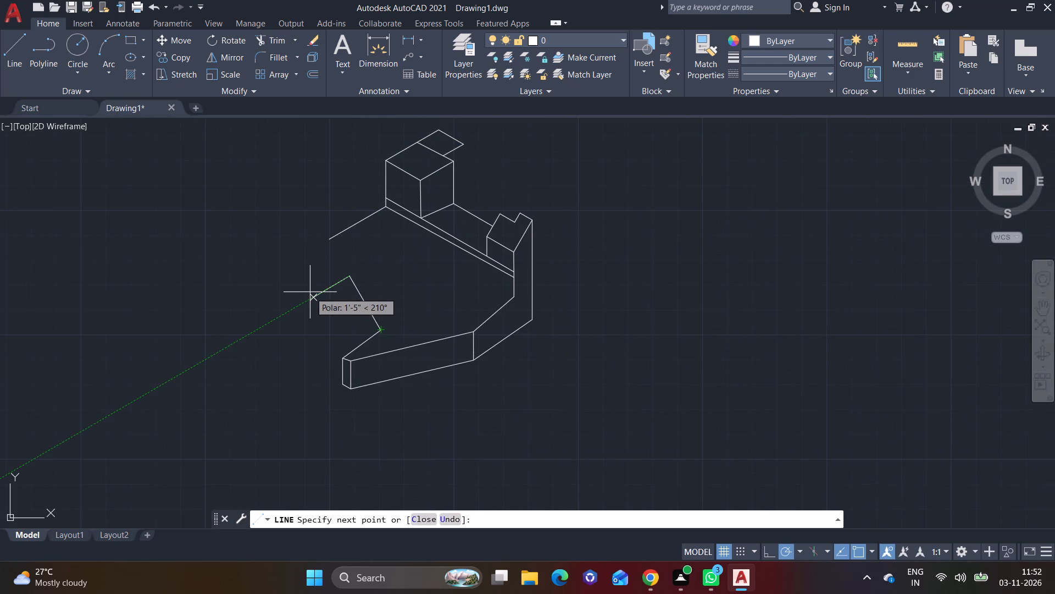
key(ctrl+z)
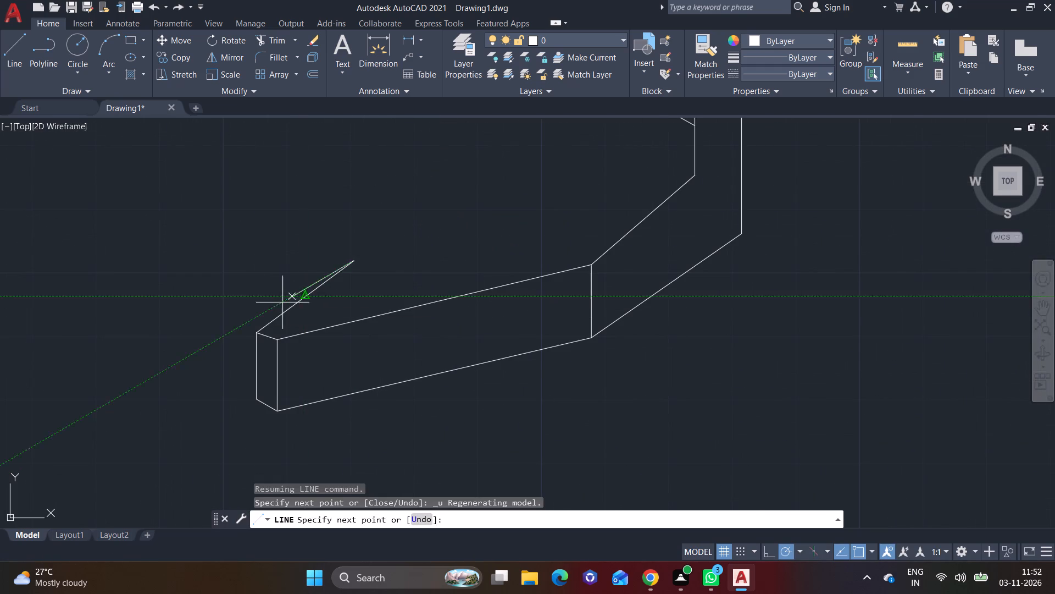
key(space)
Draw a line from the slanted line's free end back and up to form the notch's inner peak.
click(16, 57)
scroll(330, 288, down, 2)
middle_drag(332, 305, 343, 355)
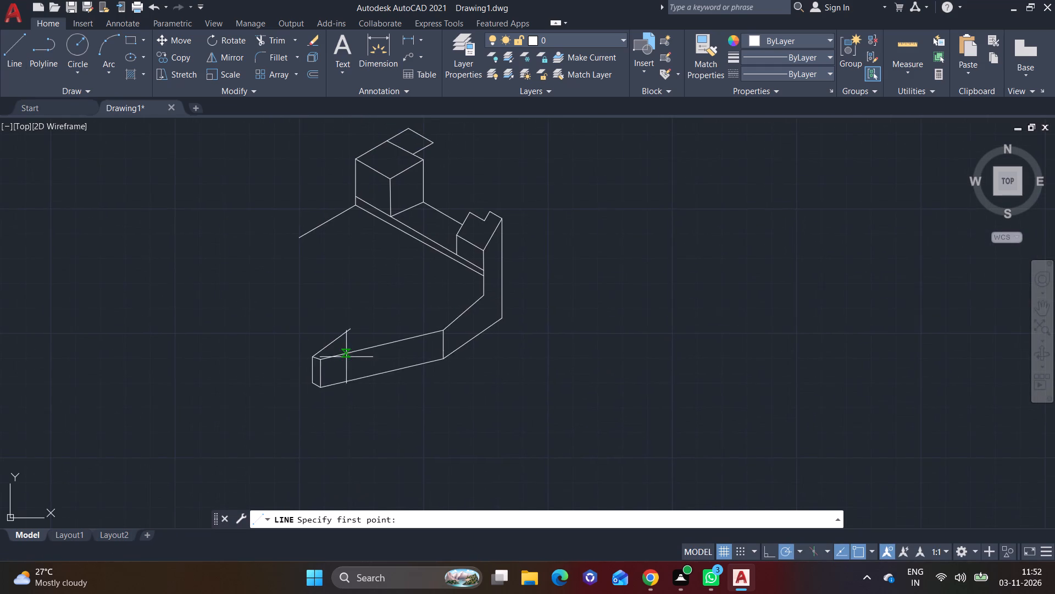
scroll(353, 354, up, 2)
middle_drag(356, 327, 483, 437)
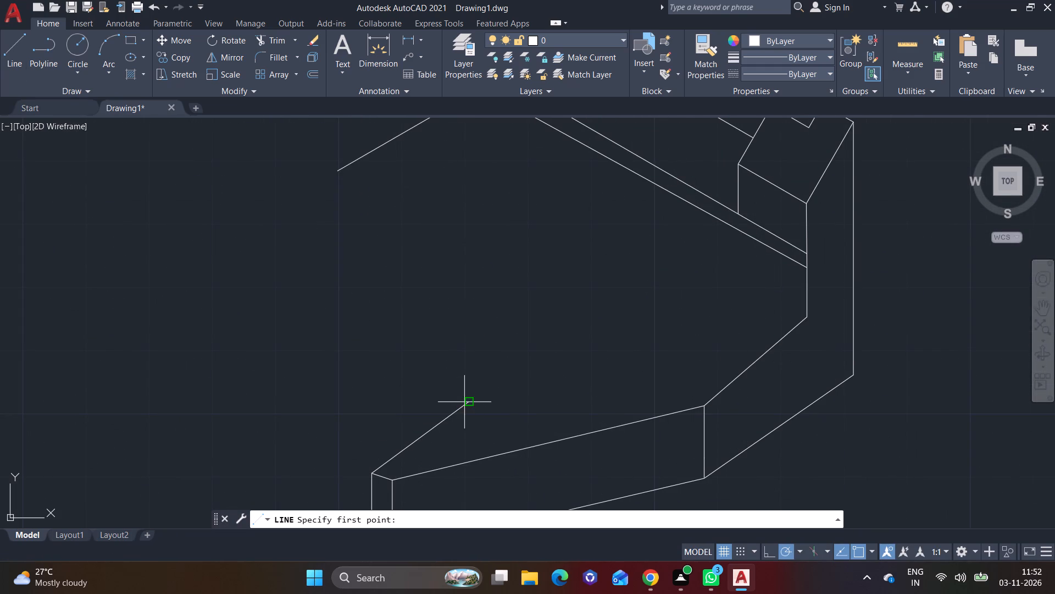
click(468, 400)
click(381, 301)
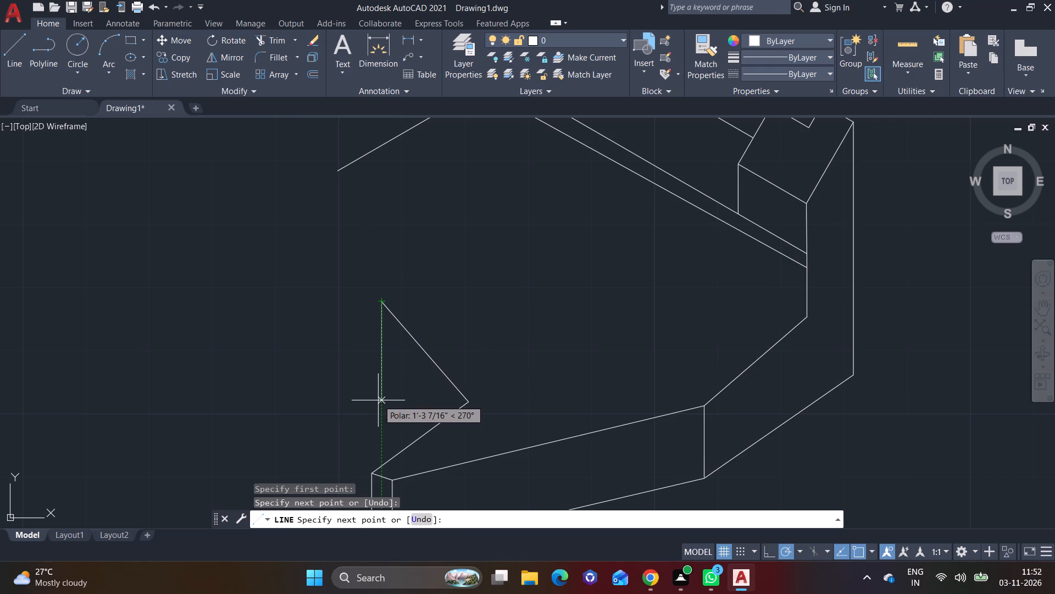
Draw a four-sided face from the notch's peak: vertical down, slanting bottom edge, outer vertical about 1'-2", and closing top edge.
click(377, 416)
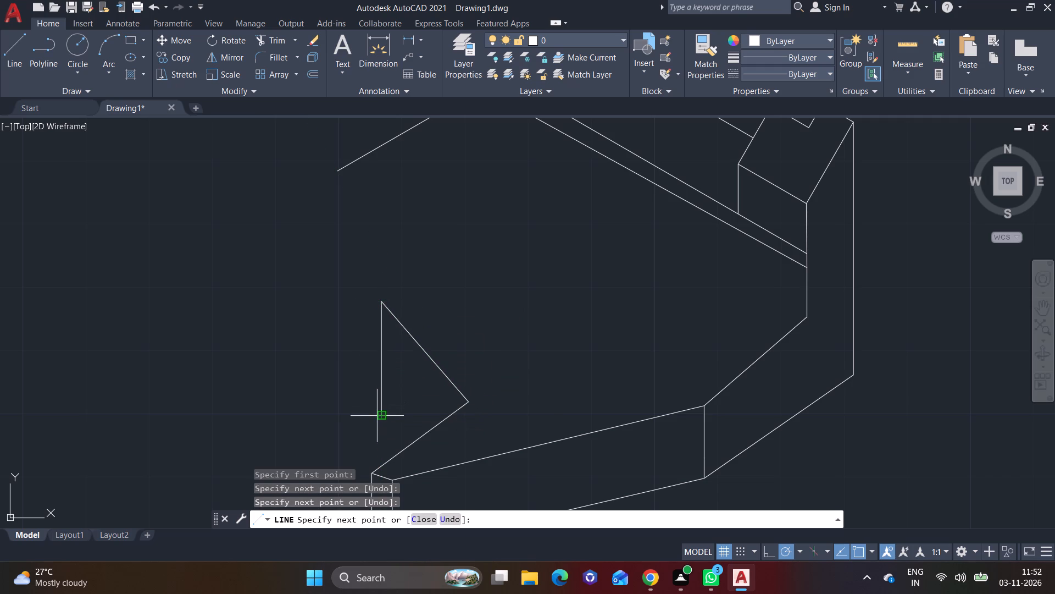
scroll(357, 419, down, 2)
middle_drag(329, 396, 432, 278)
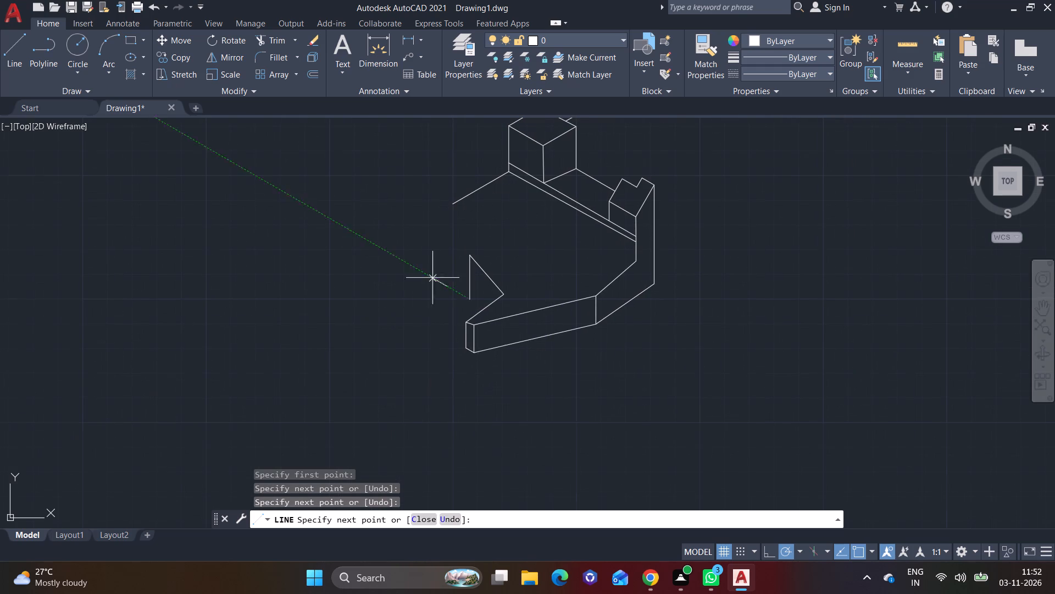
click(419, 317)
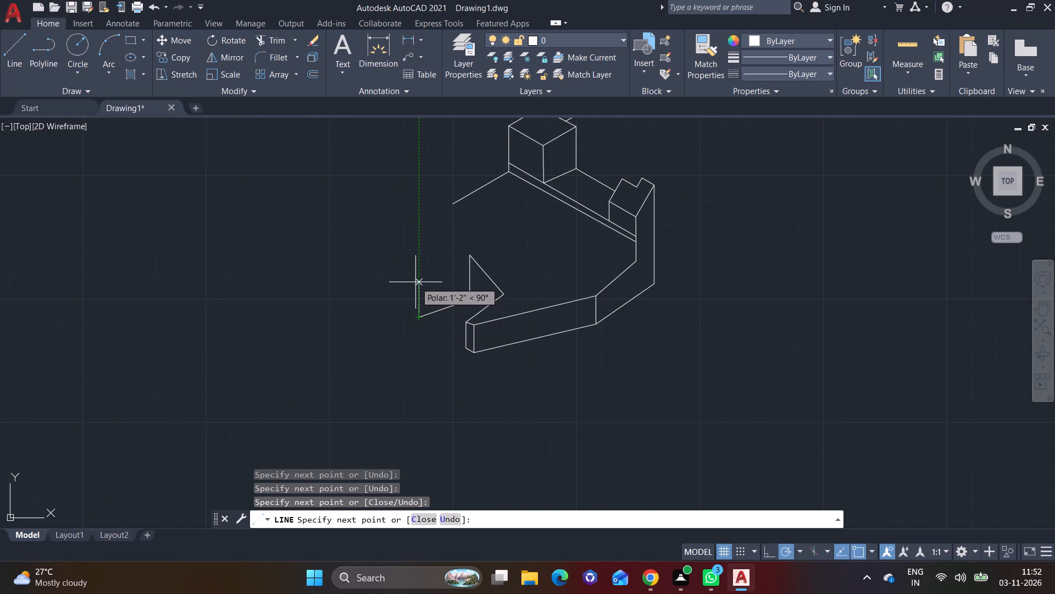
click(415, 282)
click(469, 255)
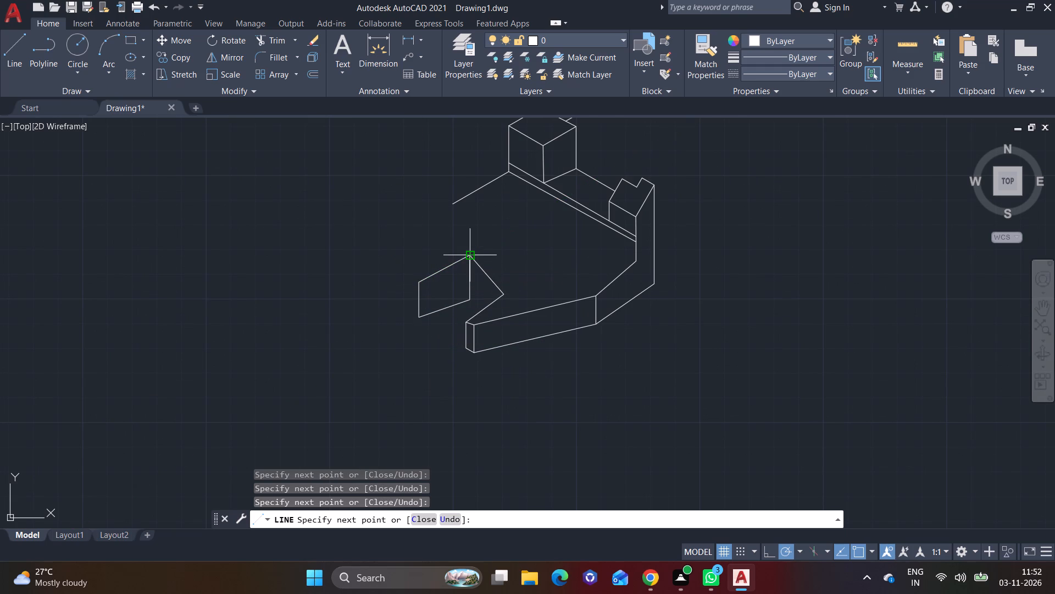
right_click(469, 255)
click(493, 269)
Draw a narrow end face on the four-sided face's outer end with a short backward top edge, a vertical and a horizontal bottom edge.
click(18, 70)
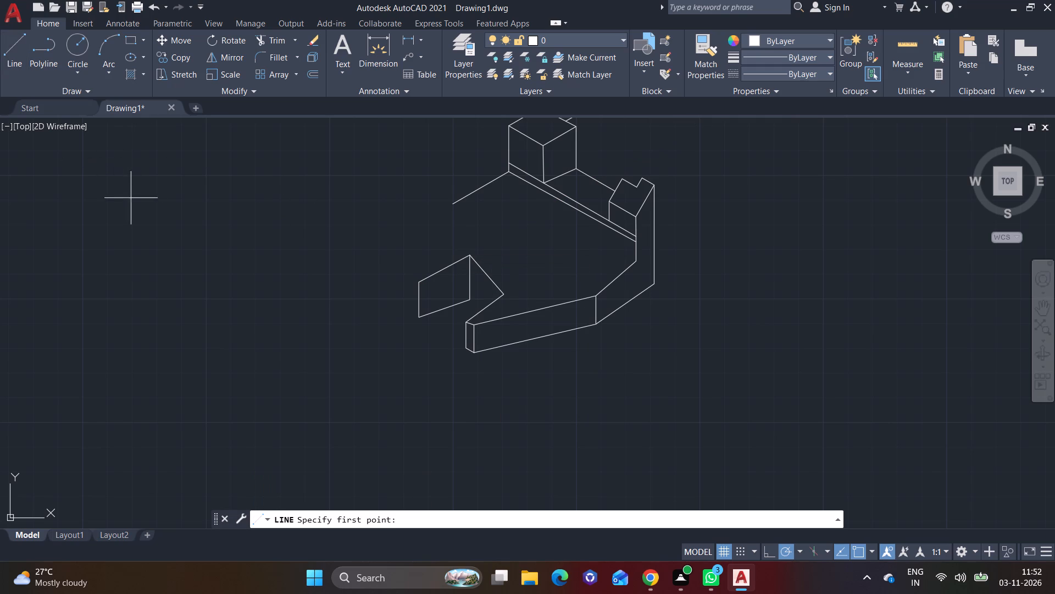
click(421, 319)
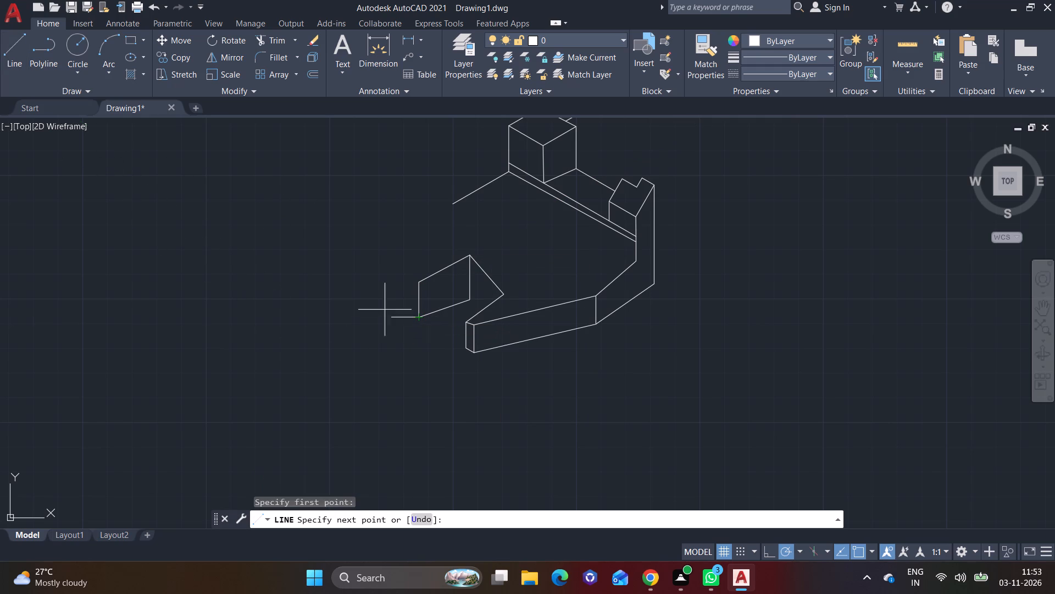
click(8, 63)
middle_click(377, 304)
scroll(380, 305, up, 2)
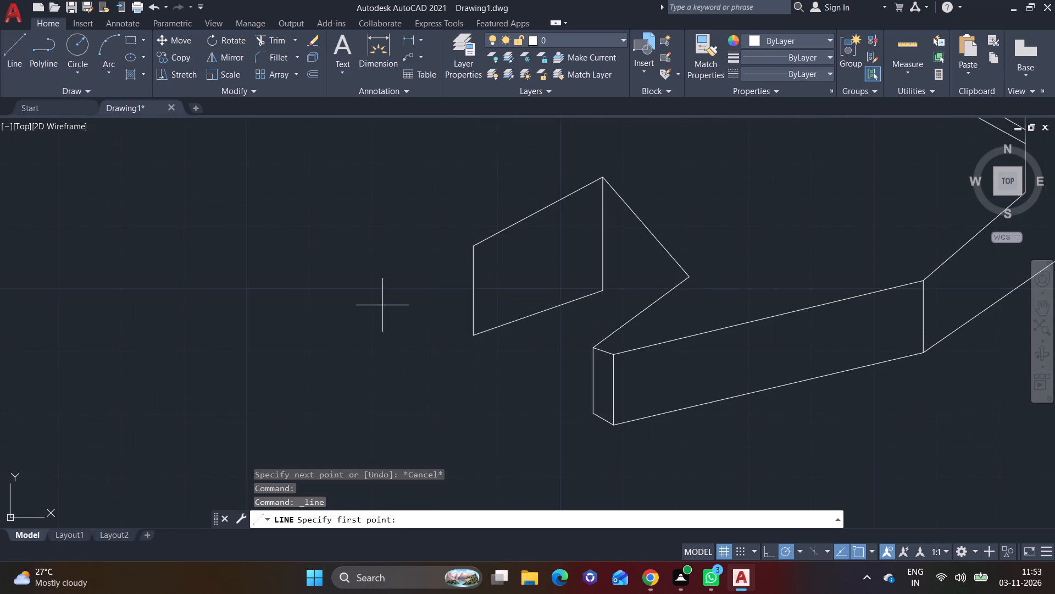
scroll(382, 305, up, 1)
click(523, 211)
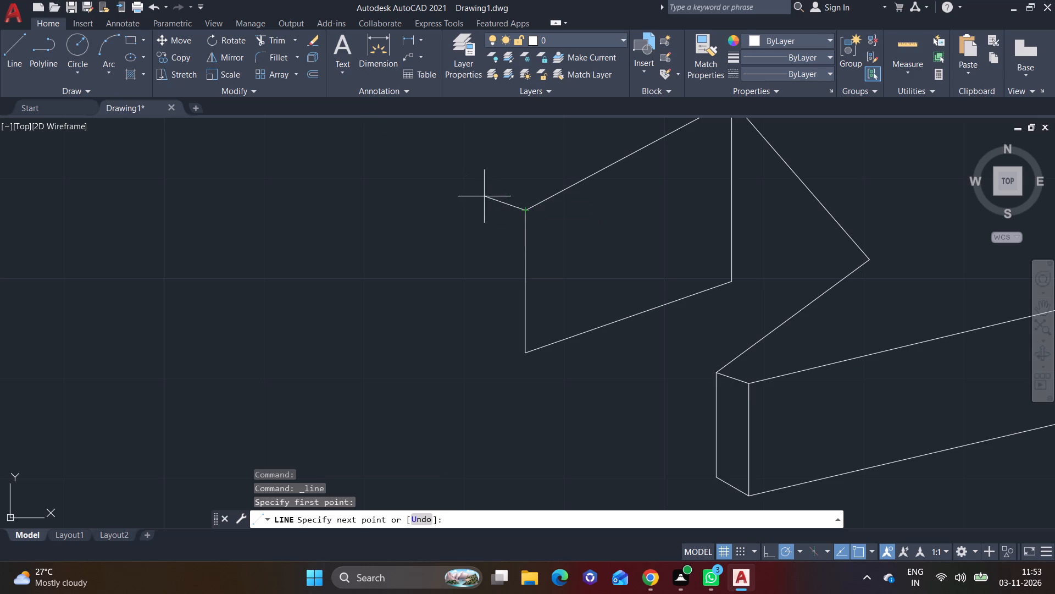
click(490, 194)
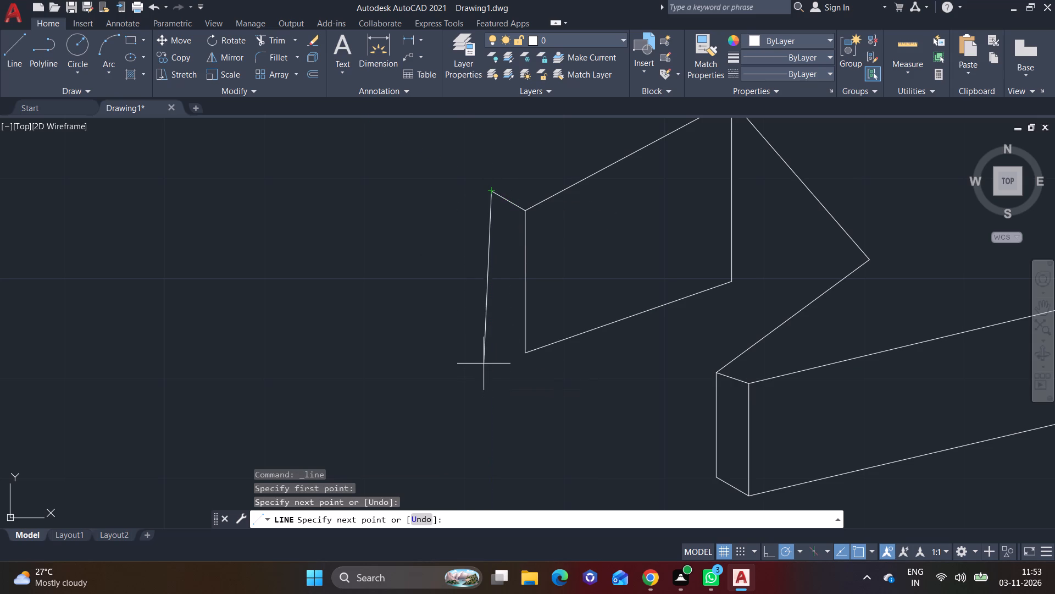
click(488, 355)
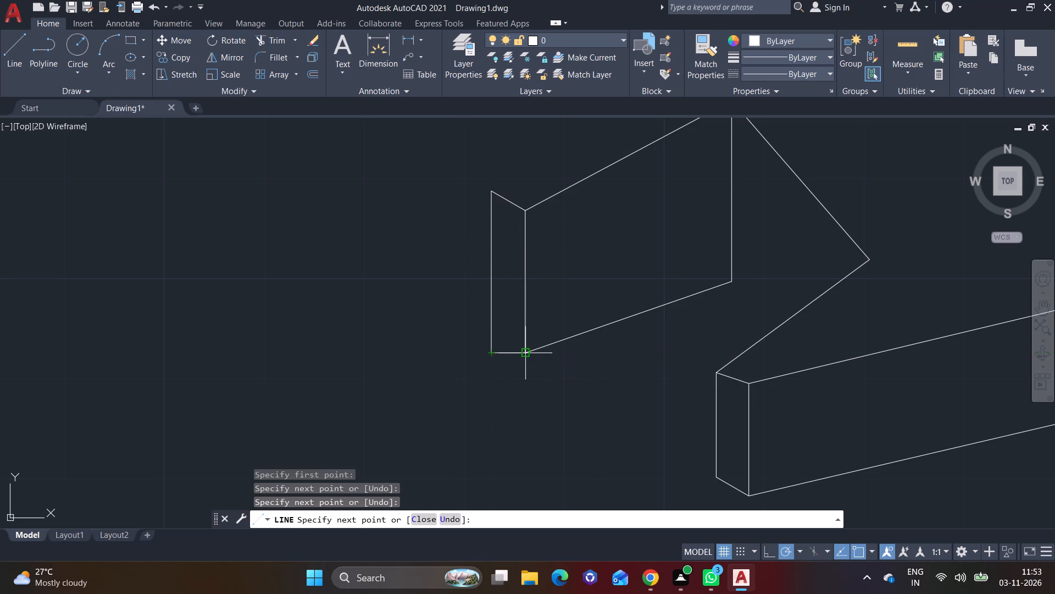
click(523, 355)
right_click(419, 332)
click(445, 339)
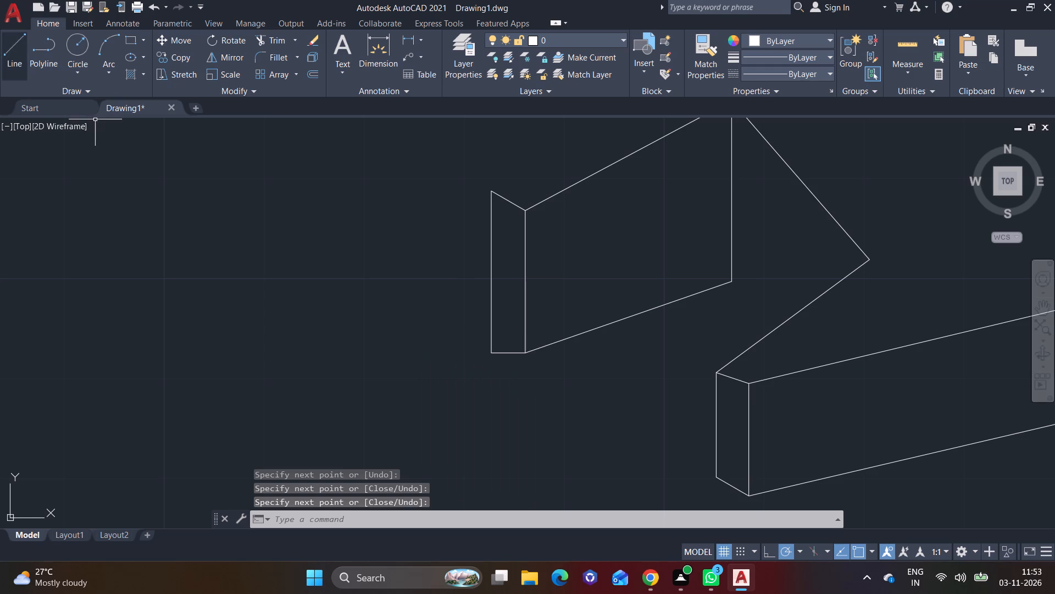
Draw a line from the new narrow end face's top back corner to the free end of the base's rear slanting line.
click(19, 53)
middle_drag(371, 243, 148, 333)
scroll(148, 333, down, 2)
middle_drag(190, 333, 209, 396)
click(213, 374)
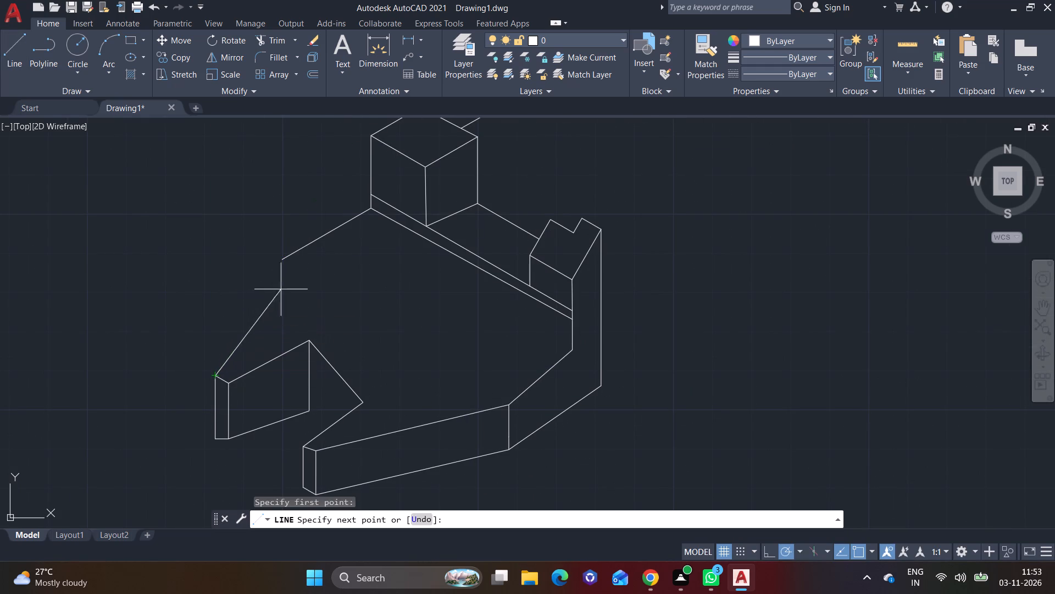
click(283, 259)
right_click(288, 258)
click(308, 266)
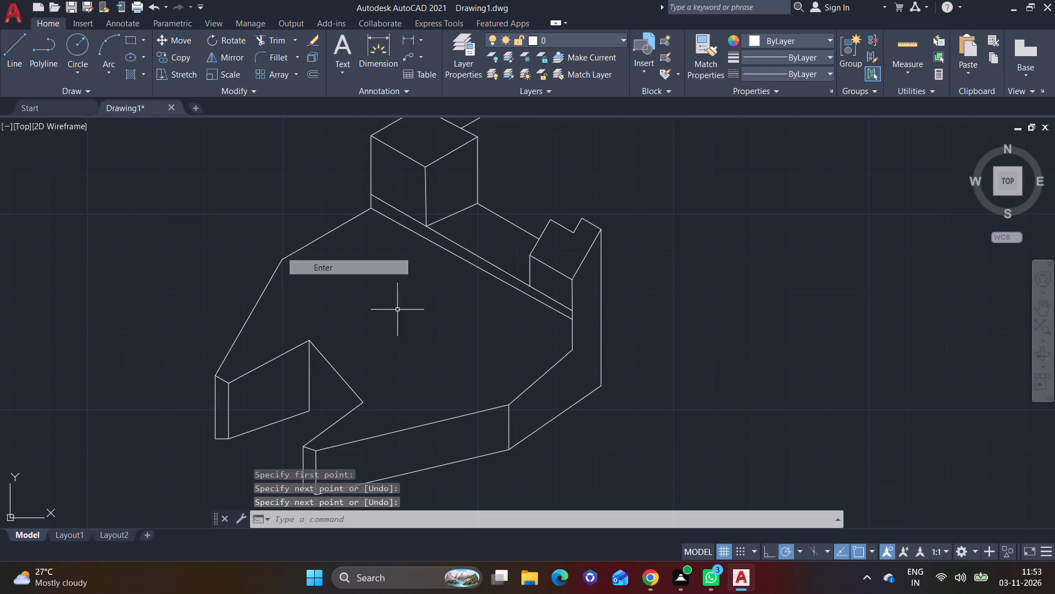
Draw a short line from the notch's lower inner corner to the slanted edge of the front arm.
scroll(441, 333, down, 1)
middle_drag(467, 360, 478, 337)
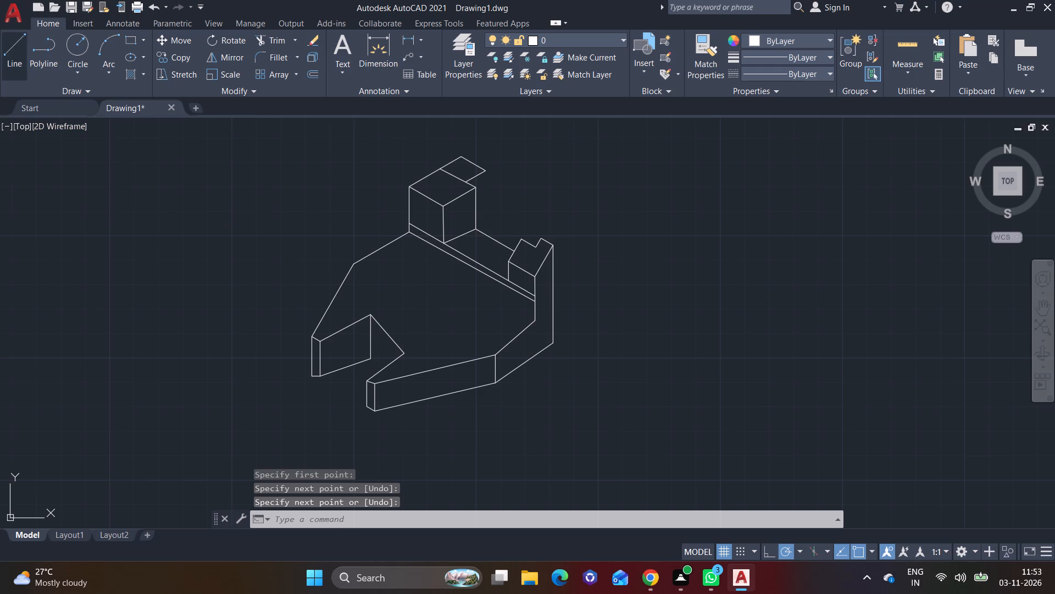
click(15, 61)
middle_drag(307, 312, 265, 300)
scroll(330, 346, up, 1)
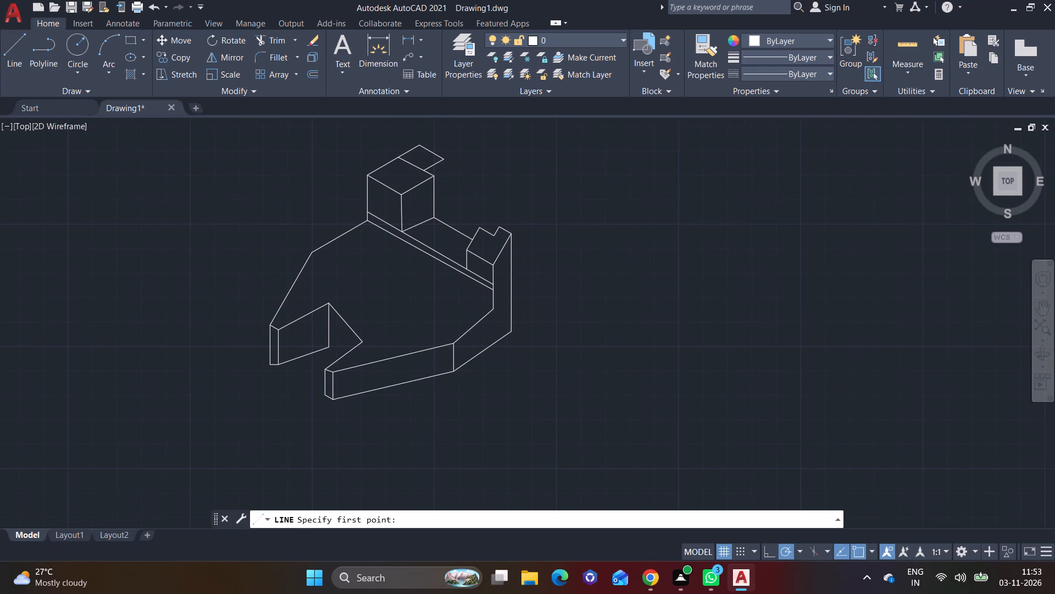
click(326, 345)
click(349, 358)
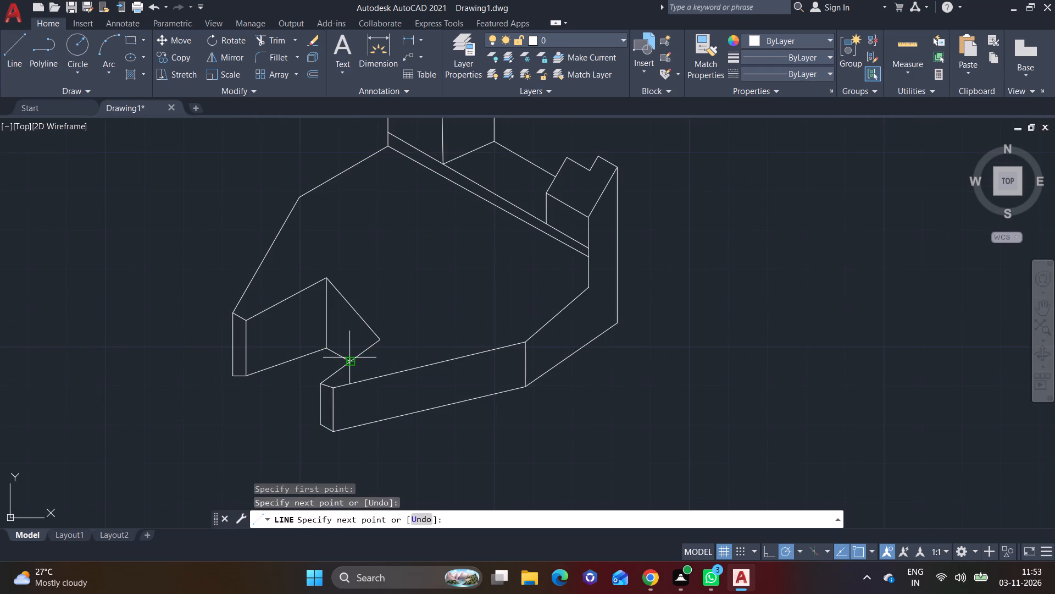
right_click(349, 358)
click(371, 367)
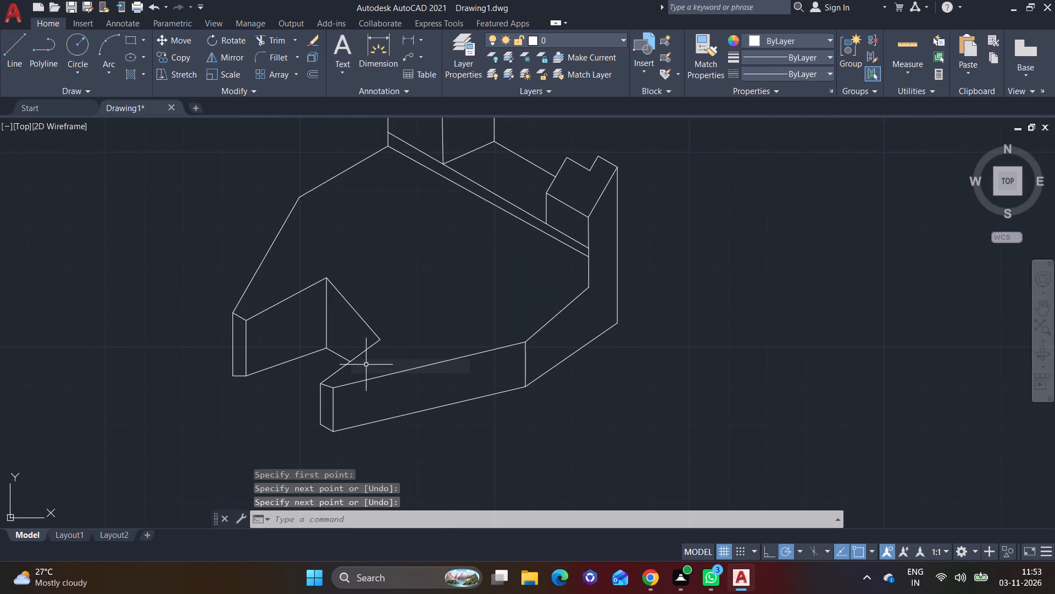
Trim away the three outer edges of the parallelogram behind the box's top face.
click(19, 67)
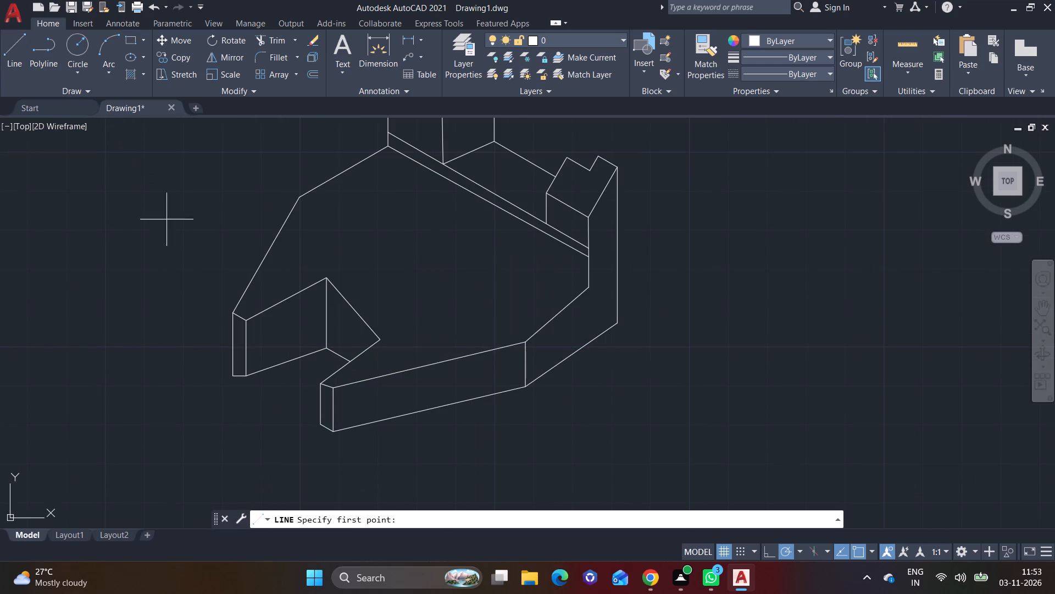
scroll(182, 238, down, 1)
middle_drag(245, 311, 198, 289)
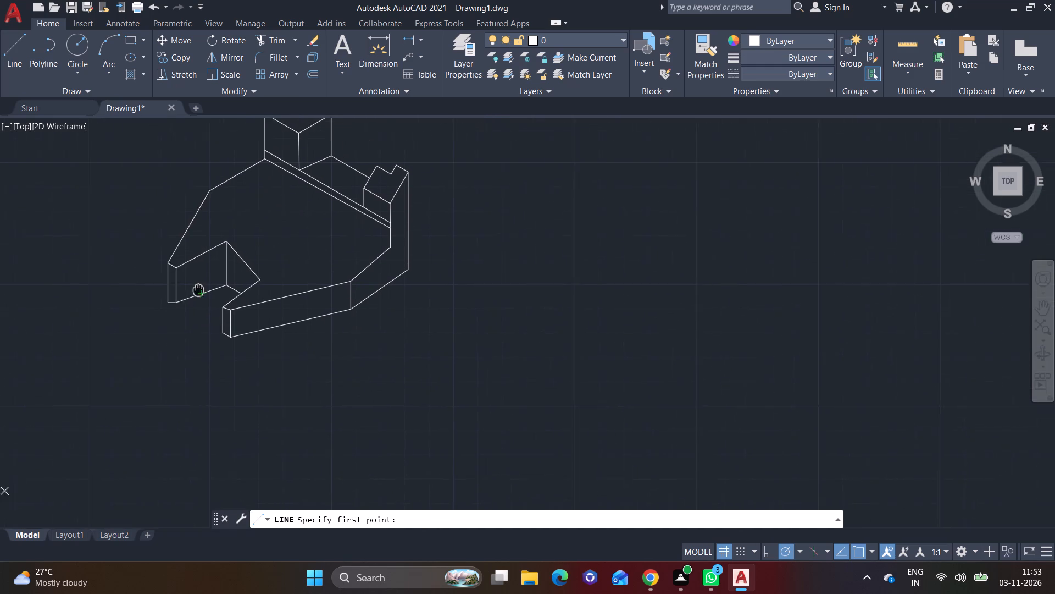
middle_drag(198, 289, 159, 301)
middle_drag(262, 265, 253, 321)
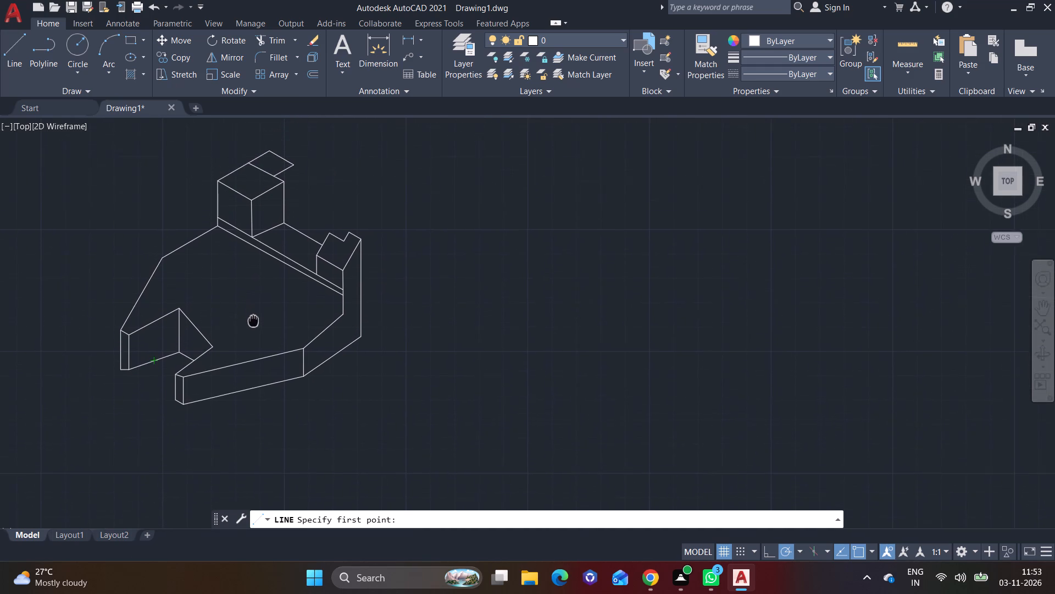
middle_drag(253, 321, 254, 338)
scroll(274, 320, up, 1)
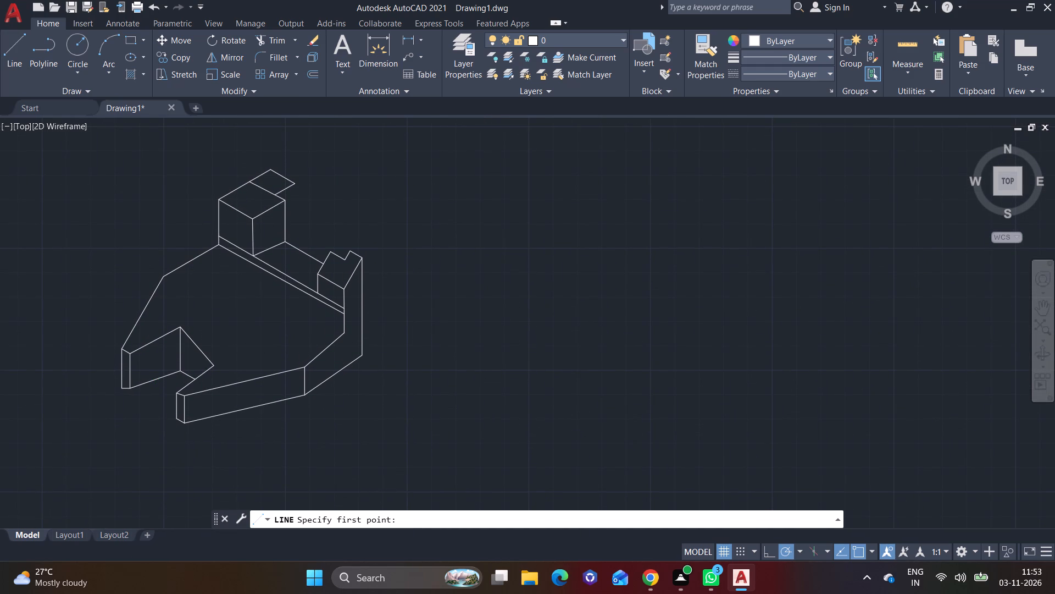
middle_drag(254, 311, 271, 393)
middle_drag(251, 279, 236, 372)
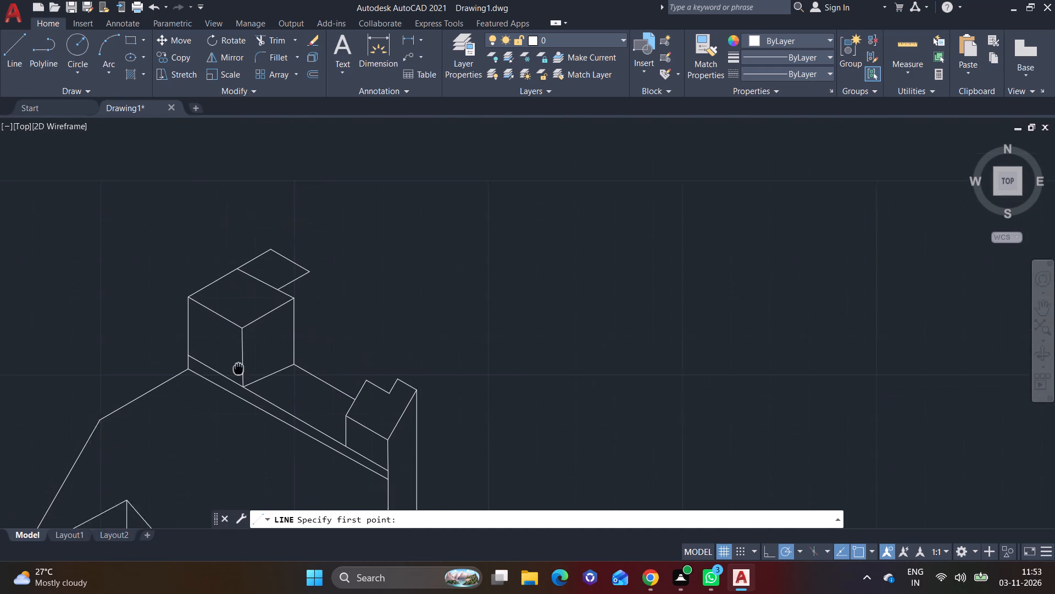
middle_drag(236, 372, 227, 388)
scroll(223, 307, up, 2)
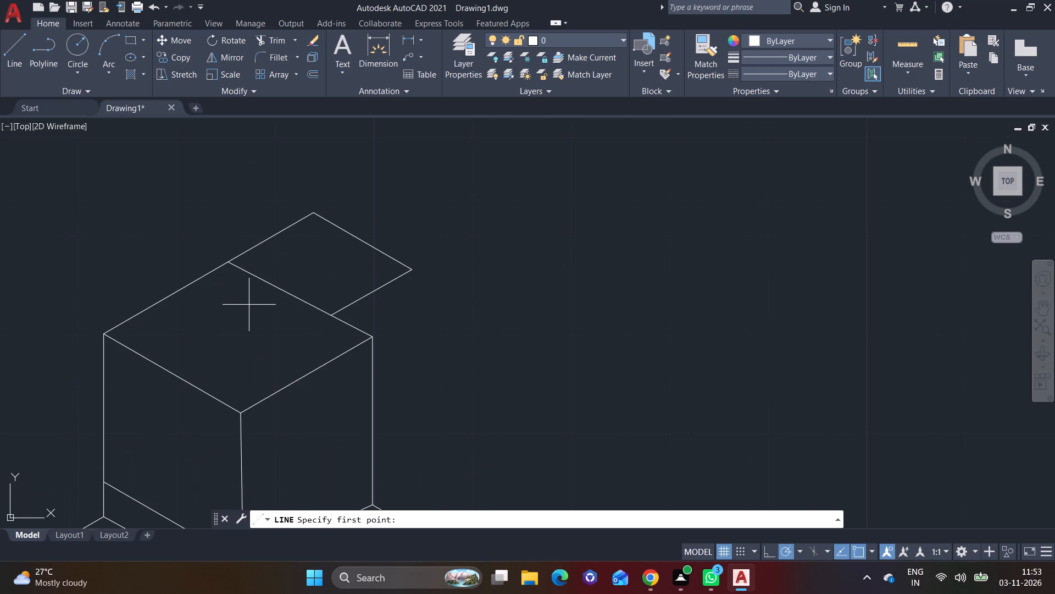
scroll(249, 305, down, 2)
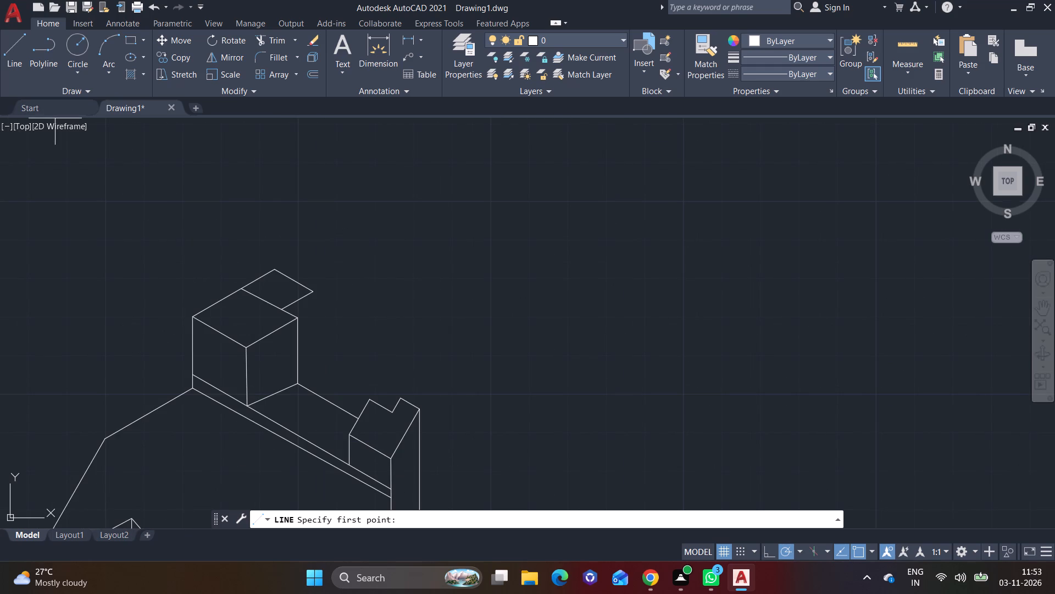
click(295, 35)
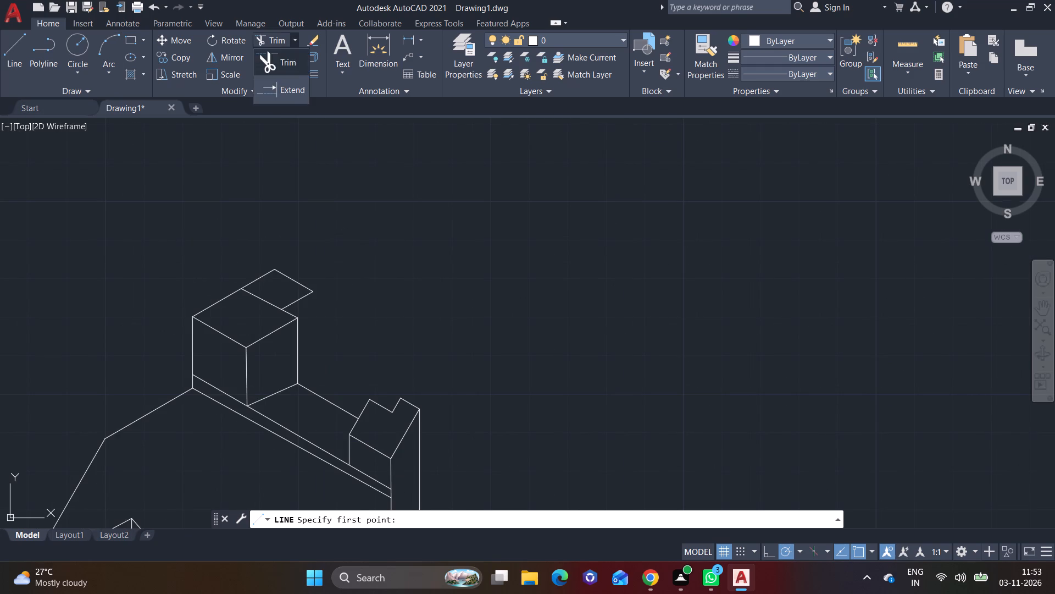
click(301, 56)
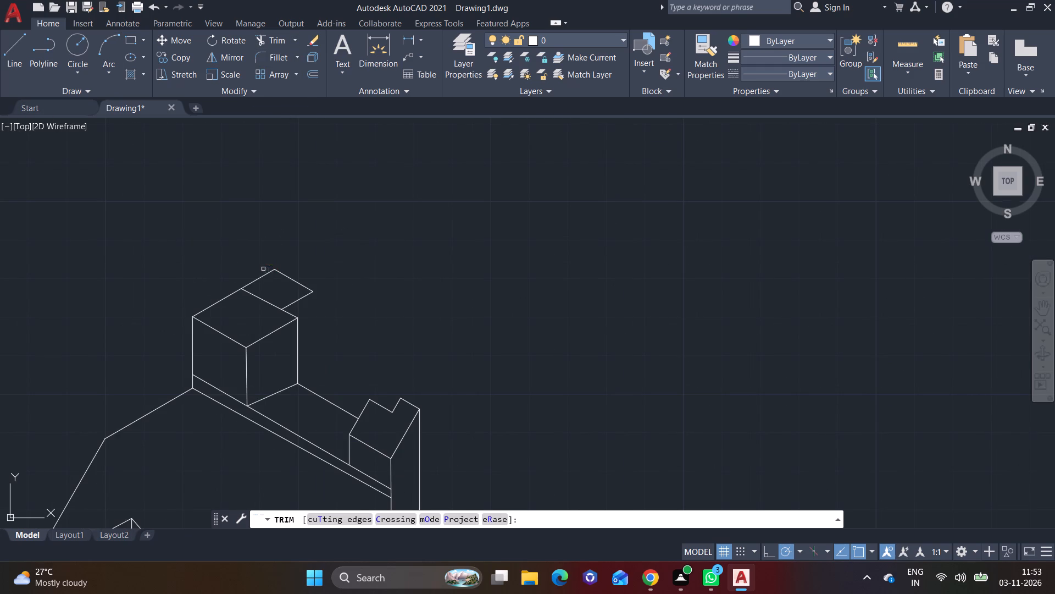
drag(250, 265, 320, 299)
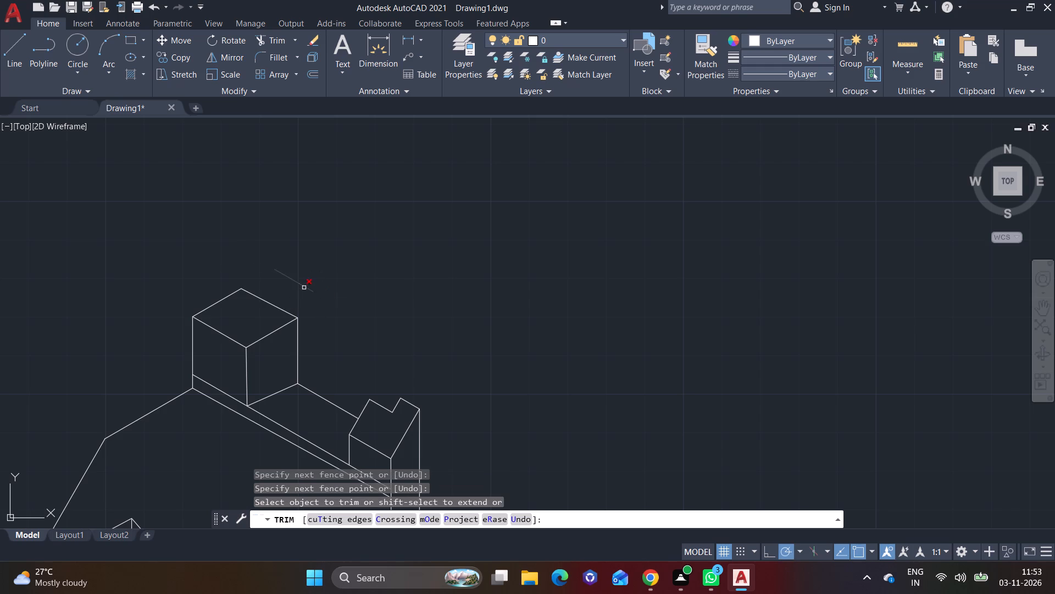
click(304, 288)
Draw a rear outline from the box's top back corner: about 5 9/16" at 30°, 1'-2 5/8" at 330°, and down to the base's rear edge.
click(16, 46)
scroll(193, 284, up, 1)
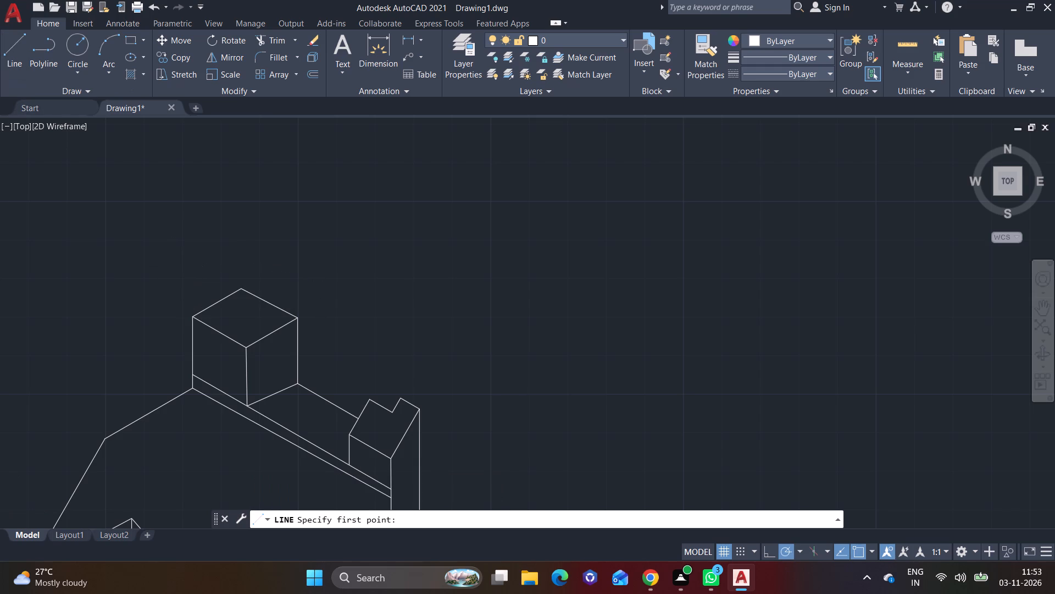
scroll(252, 297, up, 1)
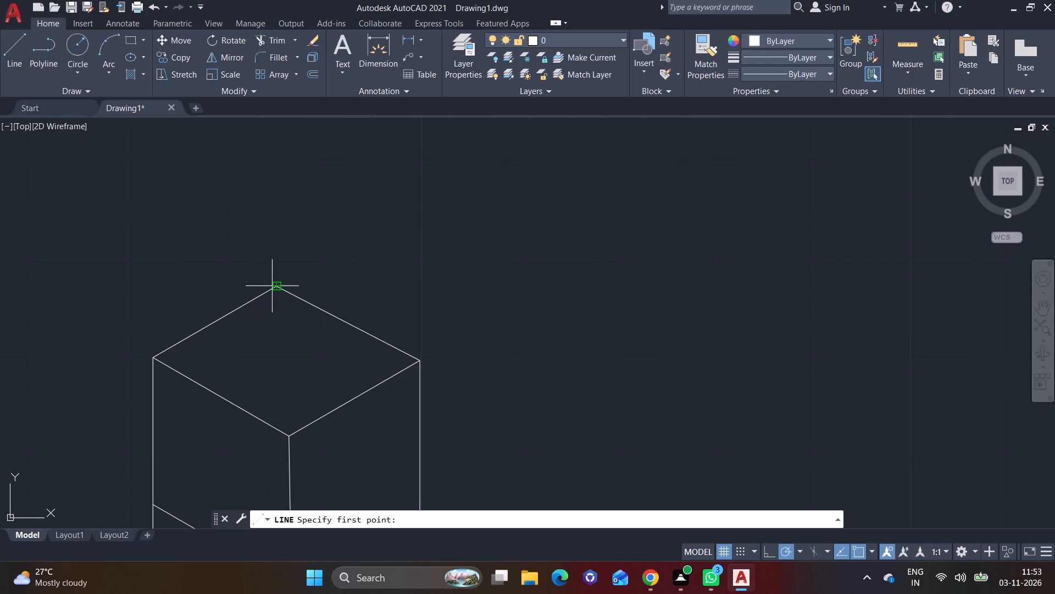
click(274, 286)
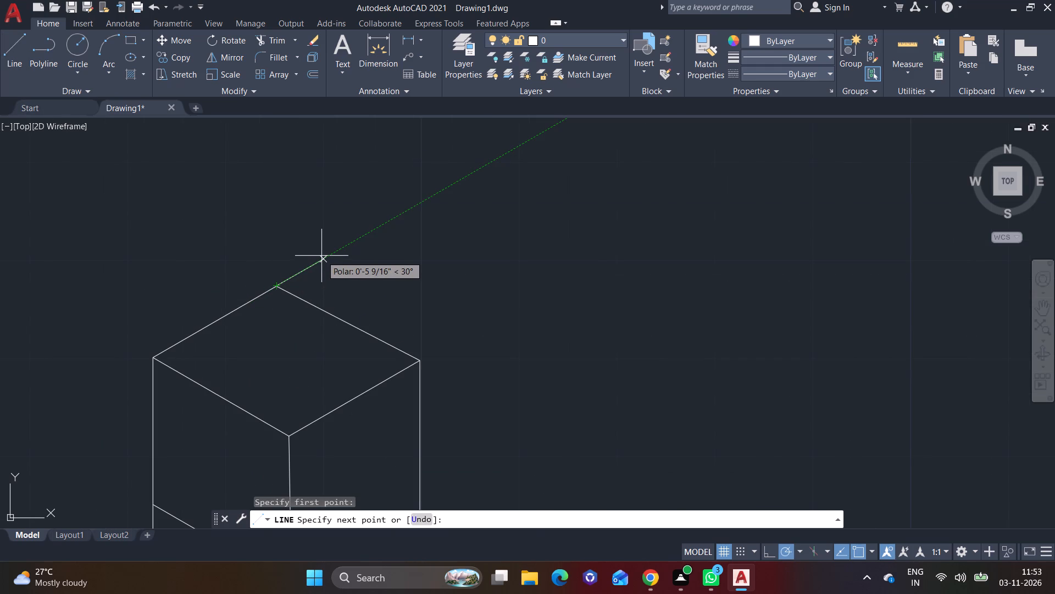
click(321, 256)
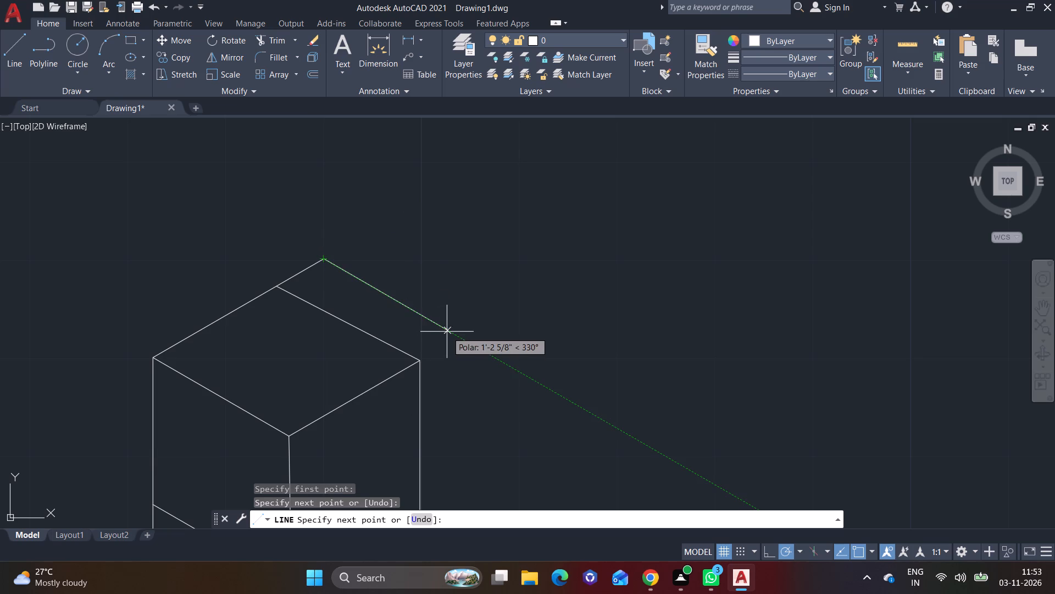
click(447, 332)
middle_drag(453, 394, 440, 232)
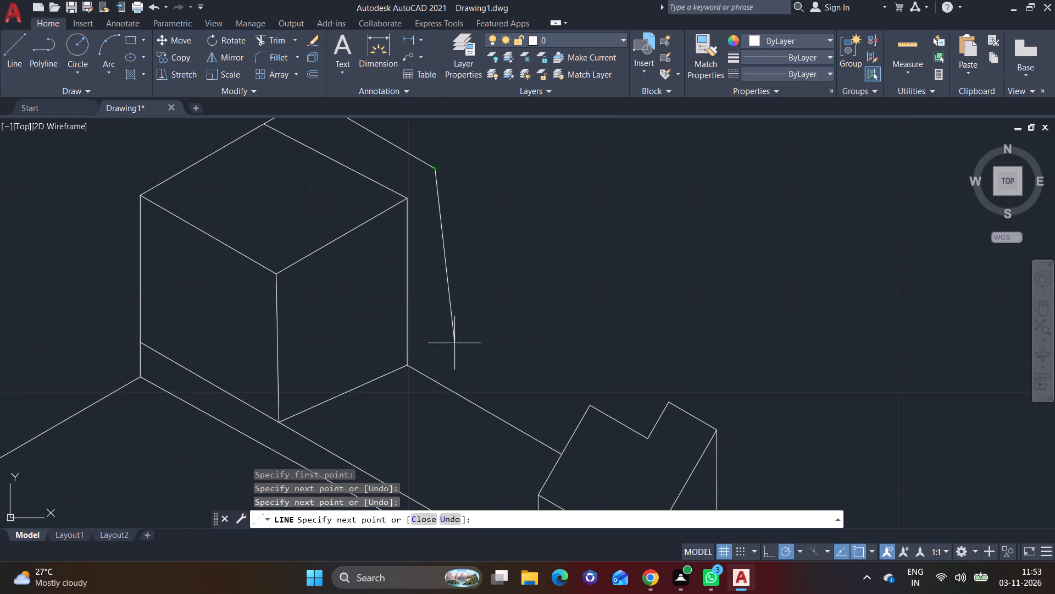
click(441, 385)
right_click(441, 385)
click(467, 397)
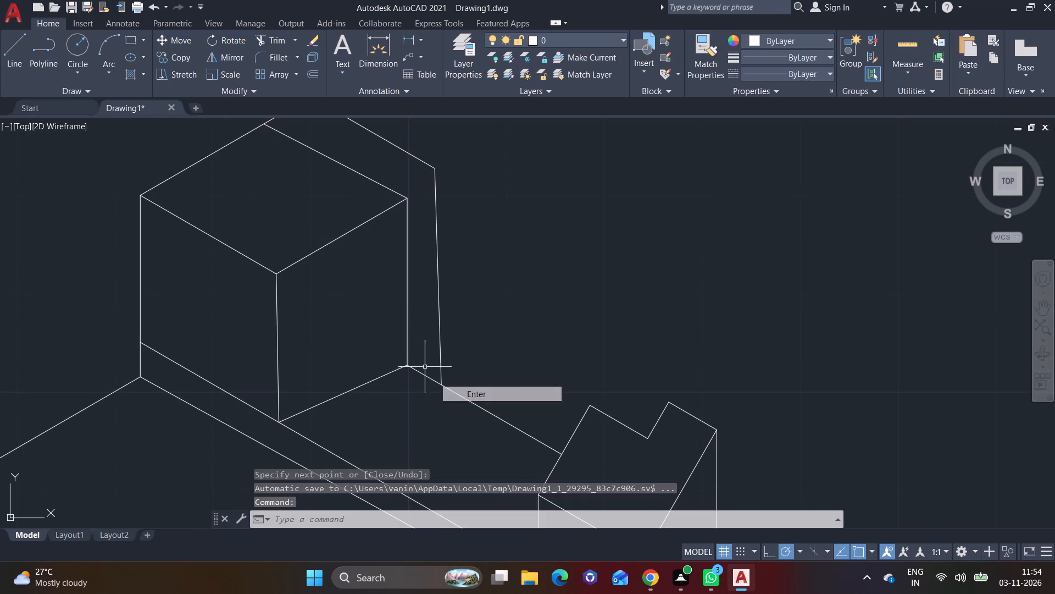
Draw a line from the box's top rear edge near its right corner to the outer rear edge, and continue it a short way beyond.
click(10, 65)
middle_drag(249, 272, 215, 400)
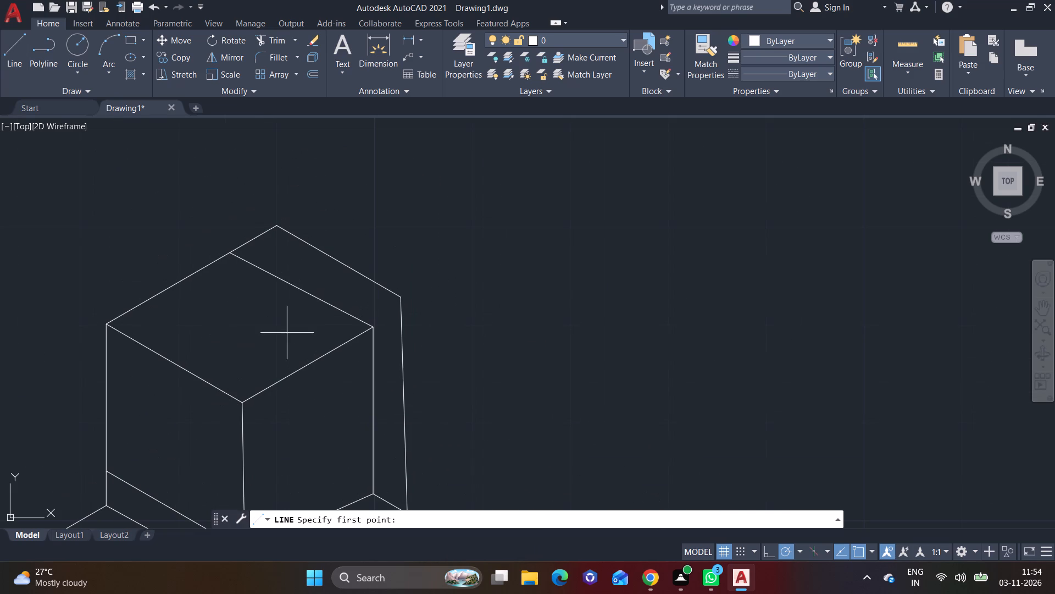
click(347, 316)
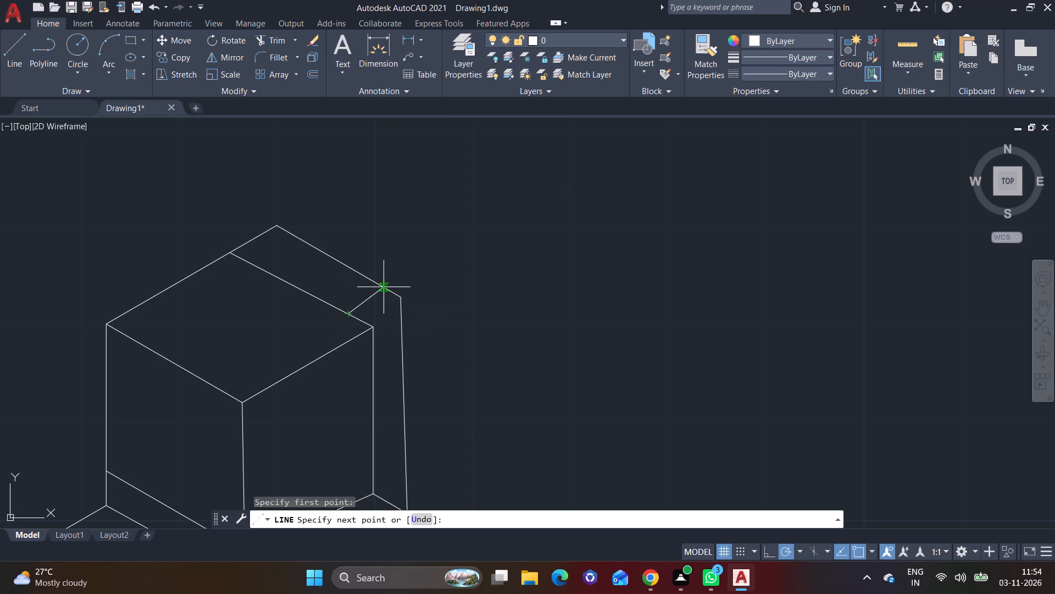
click(384, 287)
click(421, 262)
right_click(421, 262)
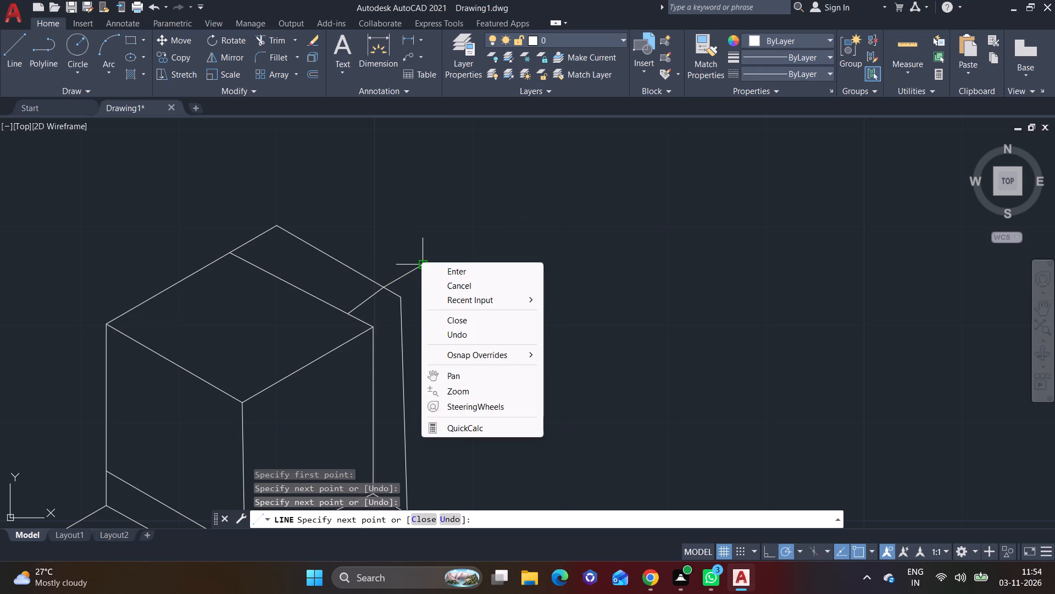
click(438, 268)
Draw a short extension line outward from the rear outline's top corner, in line with its long top edge.
click(19, 63)
middle_drag(139, 228, 271, 266)
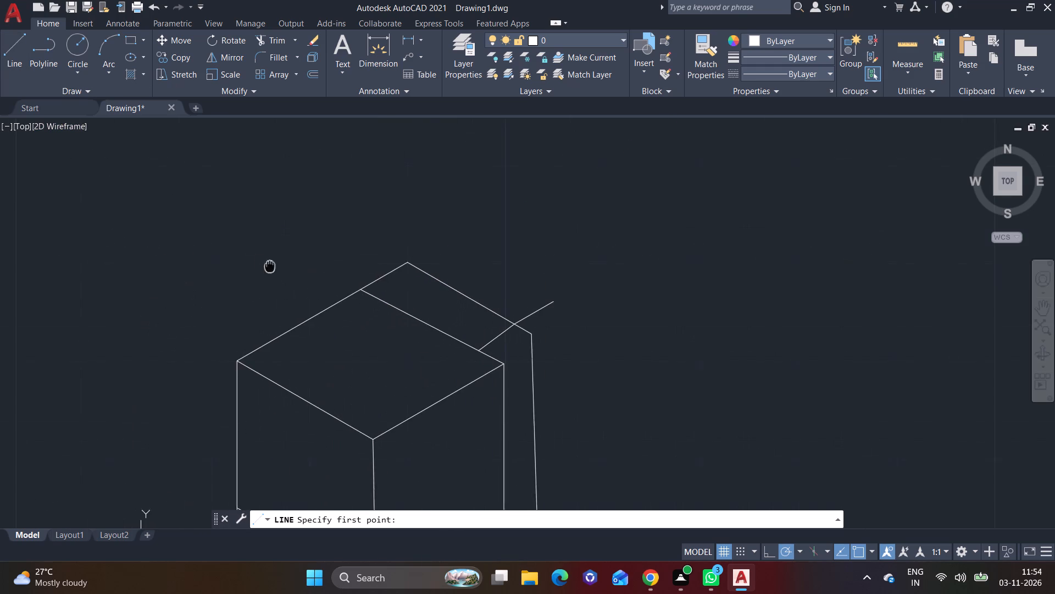
middle_drag(271, 266, 278, 266)
click(418, 260)
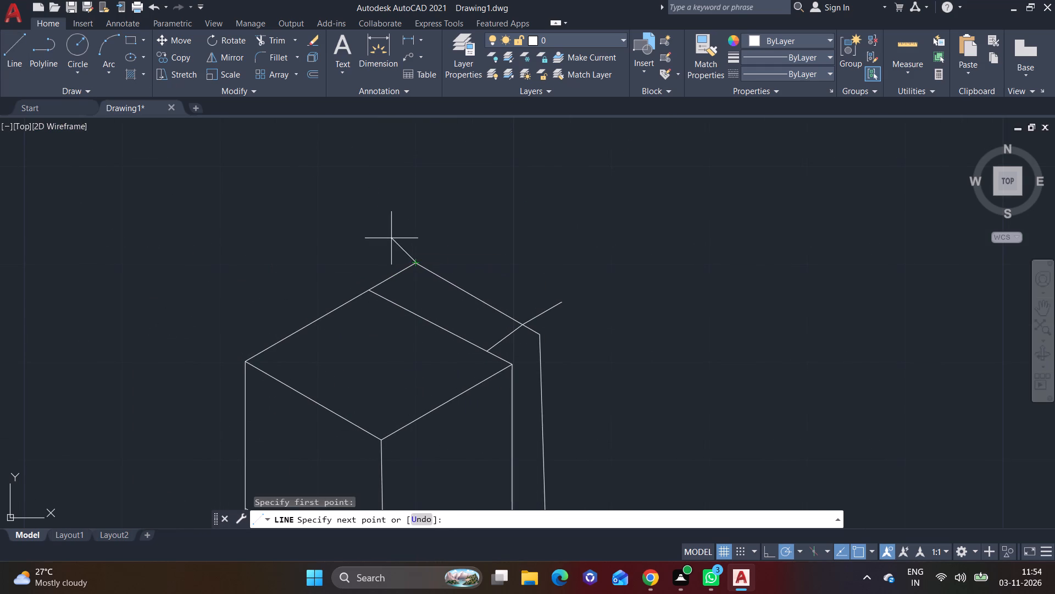
click(368, 231)
right_click(368, 231)
click(392, 237)
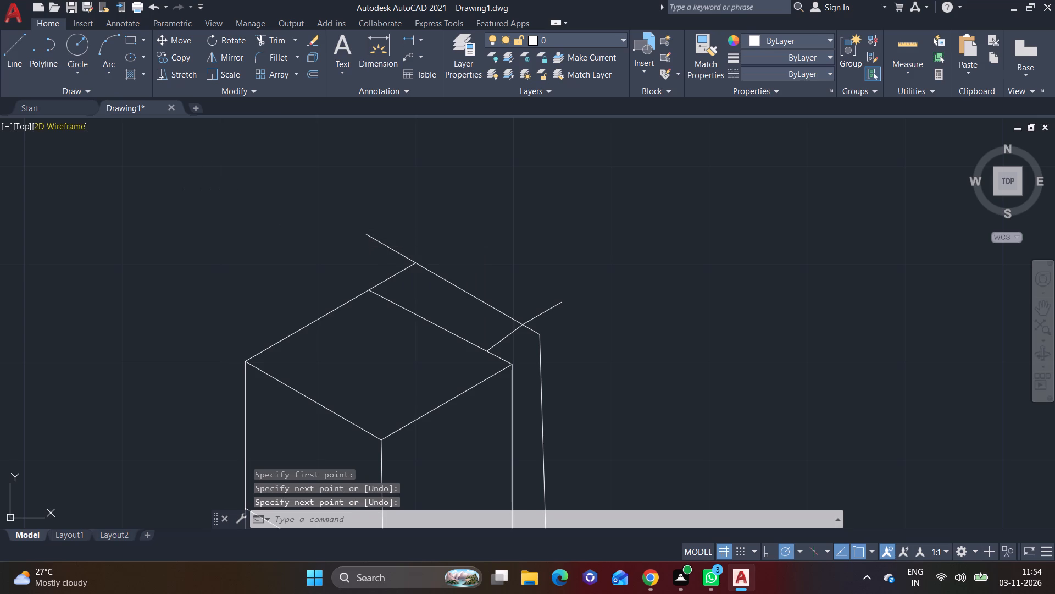
Draw a short extension line outward from the box's top back corner, parallel to the extension at the rear outline's corner.
click(6, 55)
scroll(349, 254, up, 2)
click(393, 346)
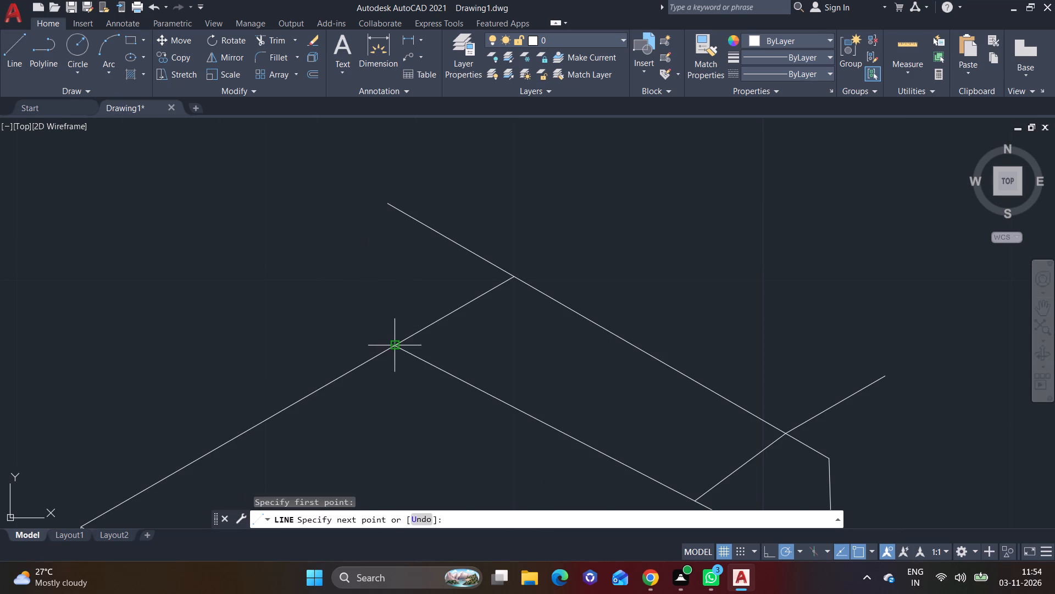
click(284, 276)
right_click(284, 276)
click(315, 281)
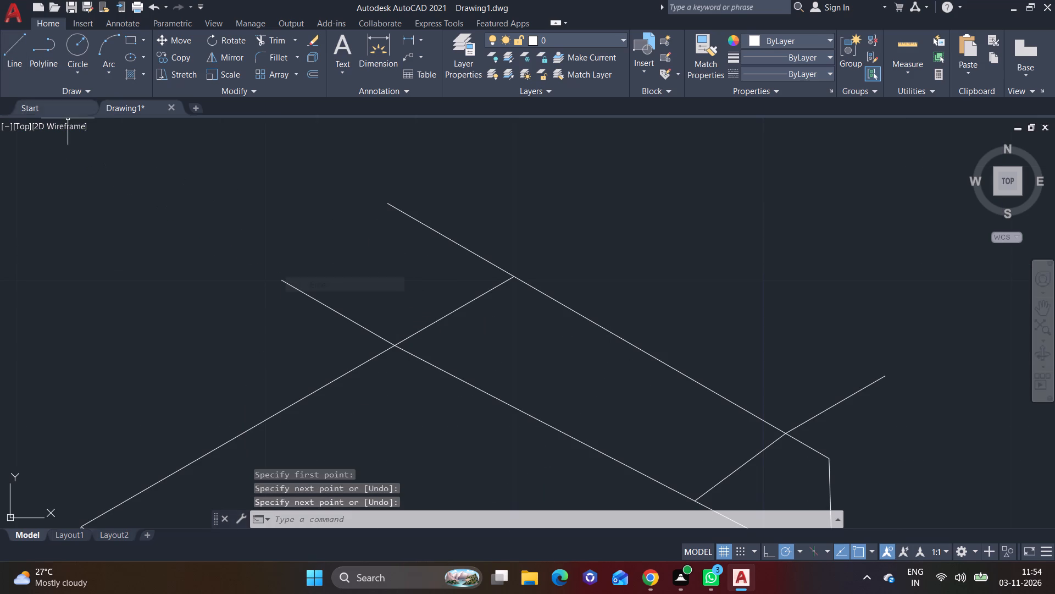
Draw a short extension line outward from the box's top left corner, in line with its front top edge.
click(14, 69)
scroll(124, 236, down, 1)
middle_drag(163, 288, 281, 186)
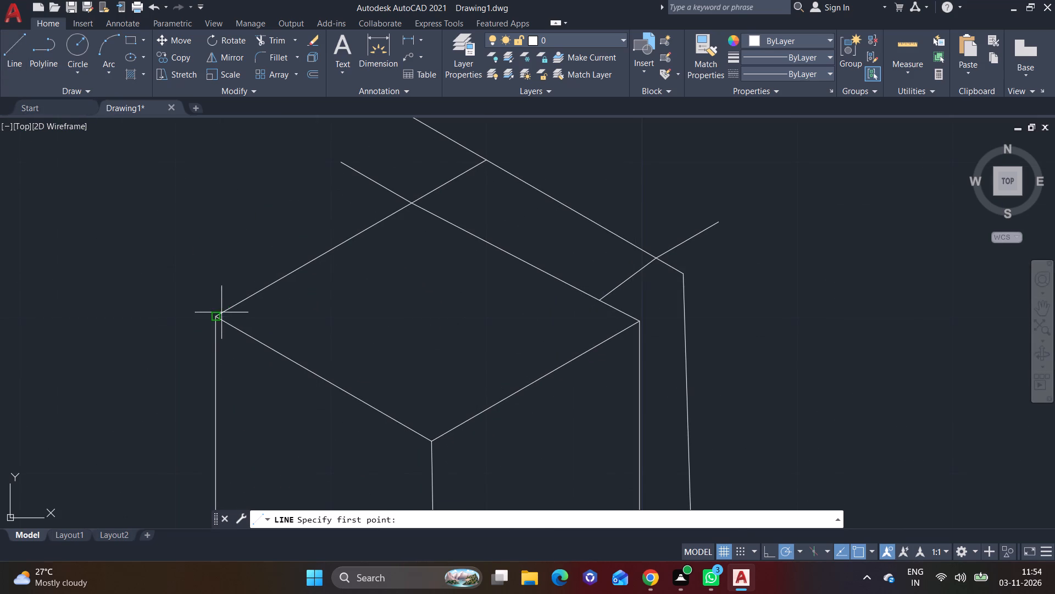
click(219, 314)
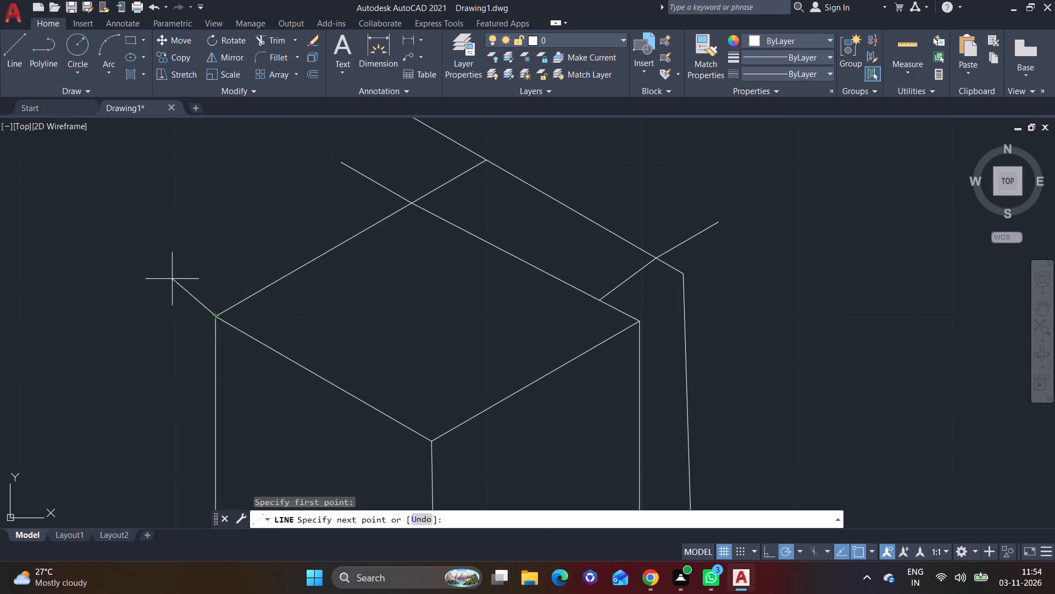
click(147, 273)
right_click(147, 273)
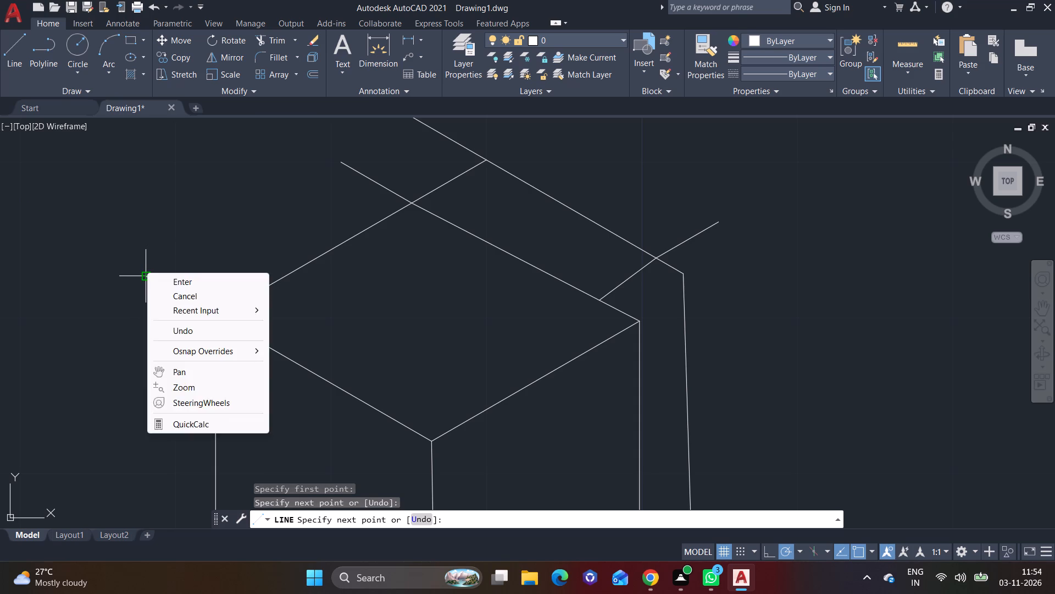
click(170, 276)
Draw an extension line about 10 13/16" long at 150° from where the upper base line meets the box's left vertical edge.
click(0, 62)
scroll(132, 268, down, 1)
middle_drag(177, 316, 183, 285)
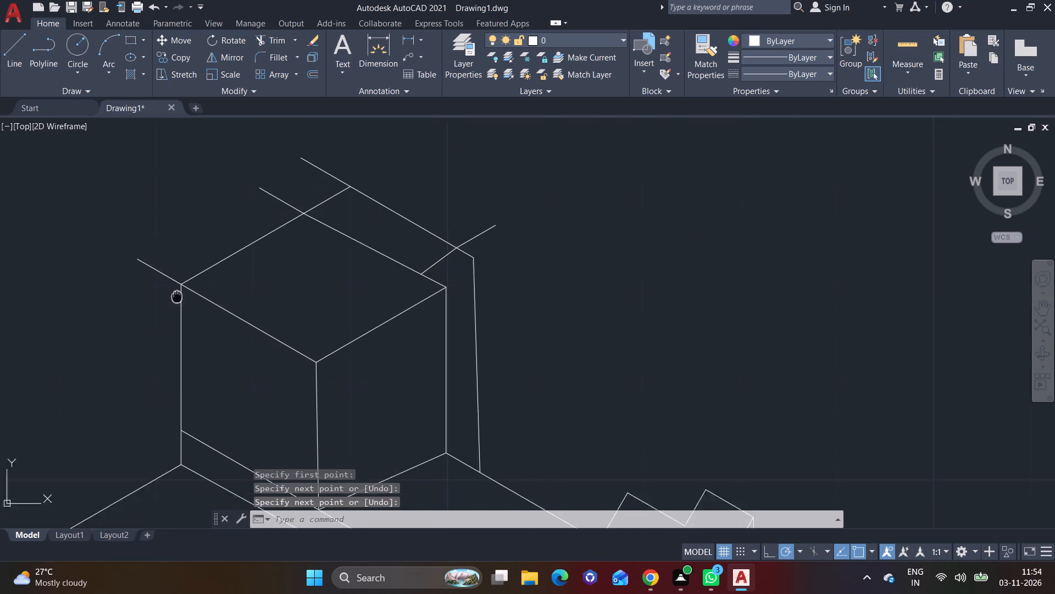
middle_drag(183, 285, 220, 241)
middle_drag(224, 320, 275, 283)
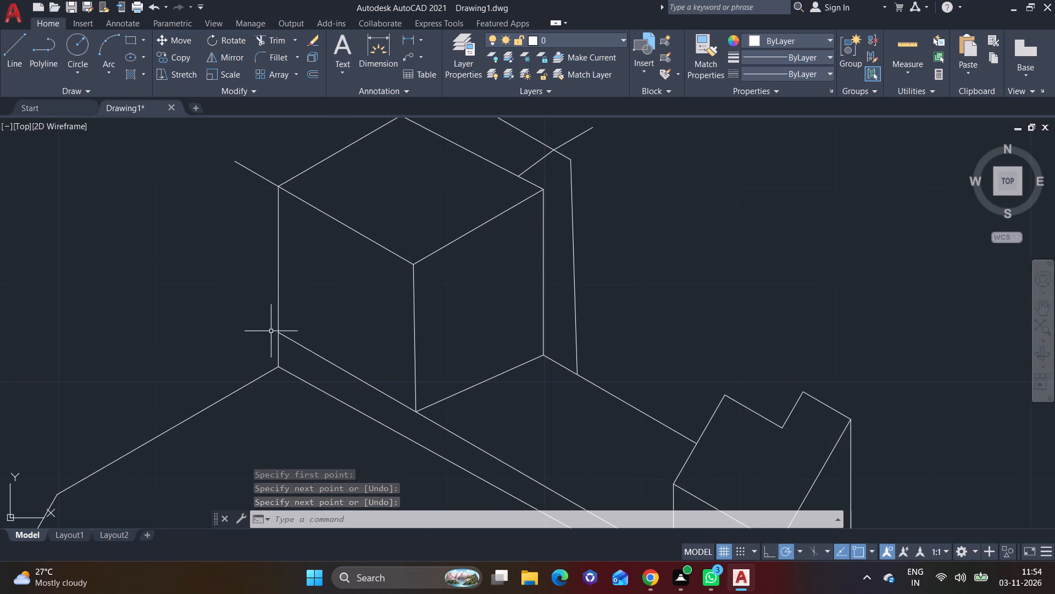
click(3, 58)
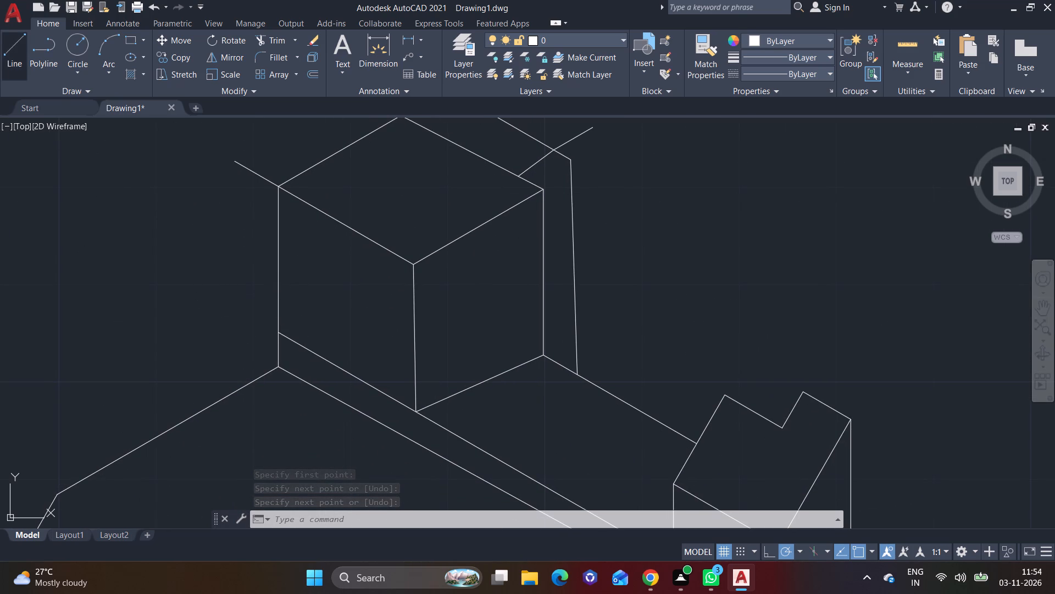
click(281, 329)
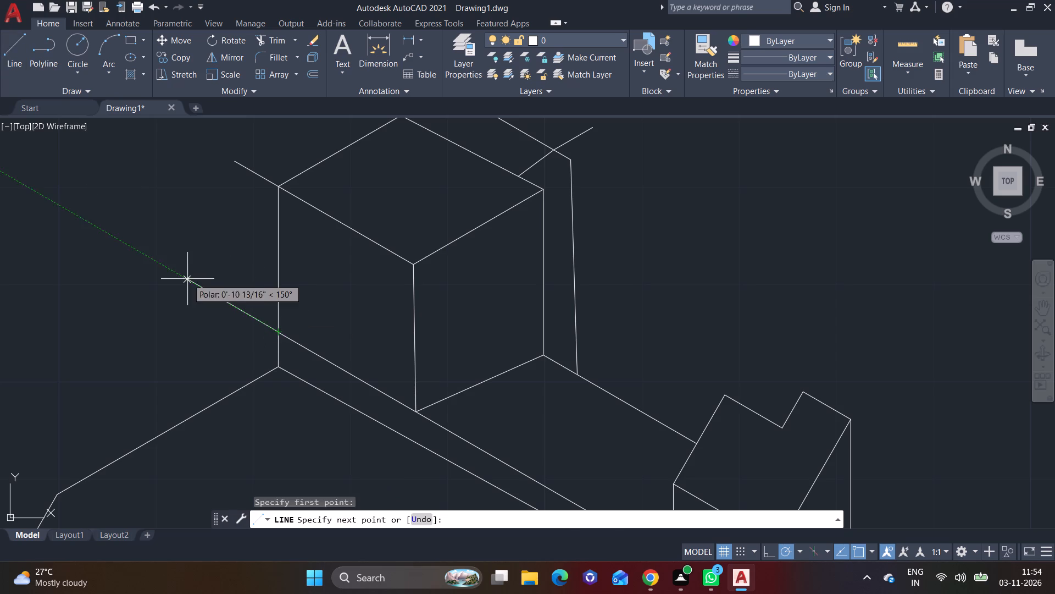
click(186, 281)
right_click(186, 281)
click(223, 294)
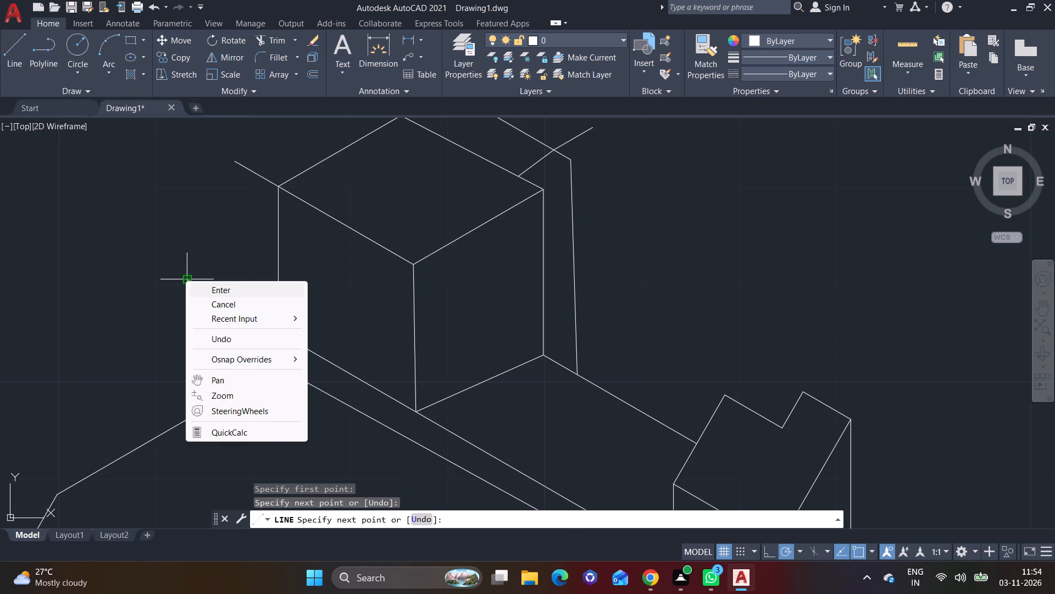
Draw a line across the body's top face from its upper left sloping edge to the slanted edge below the end block, parallel to the base lines.
click(14, 57)
scroll(128, 244, down, 1)
middle_drag(186, 299, 193, 271)
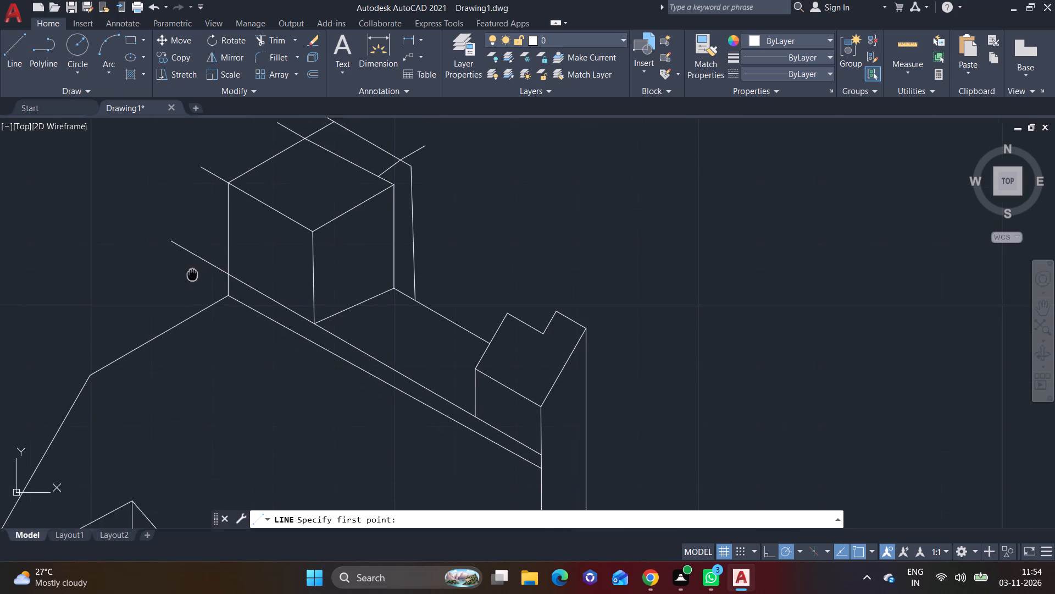
middle_drag(193, 271, 203, 229)
scroll(279, 314, down, 1)
middle_drag(276, 313, 259, 257)
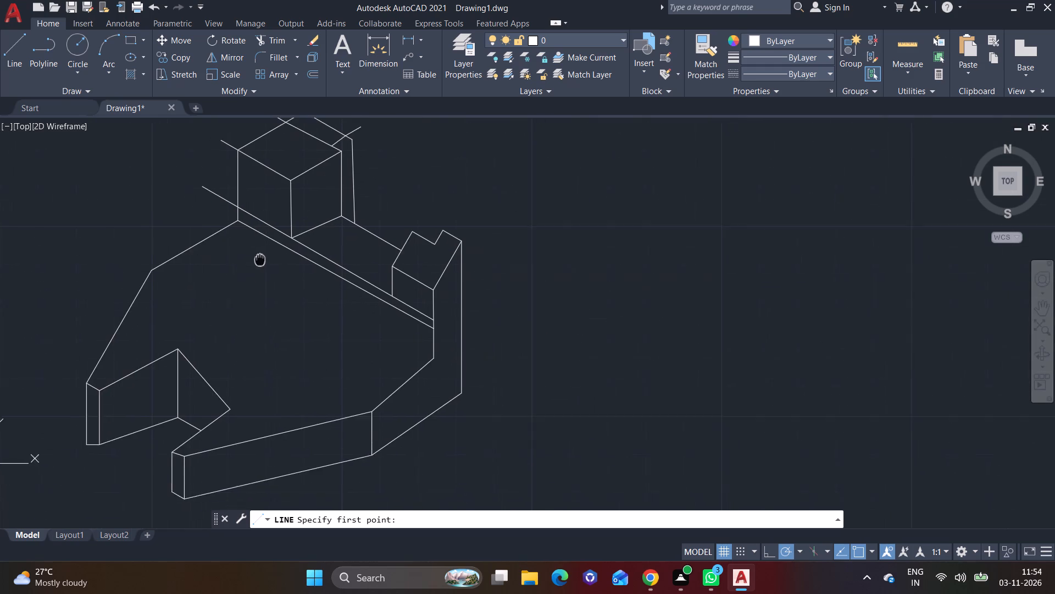
middle_drag(259, 257, 244, 235)
click(192, 218)
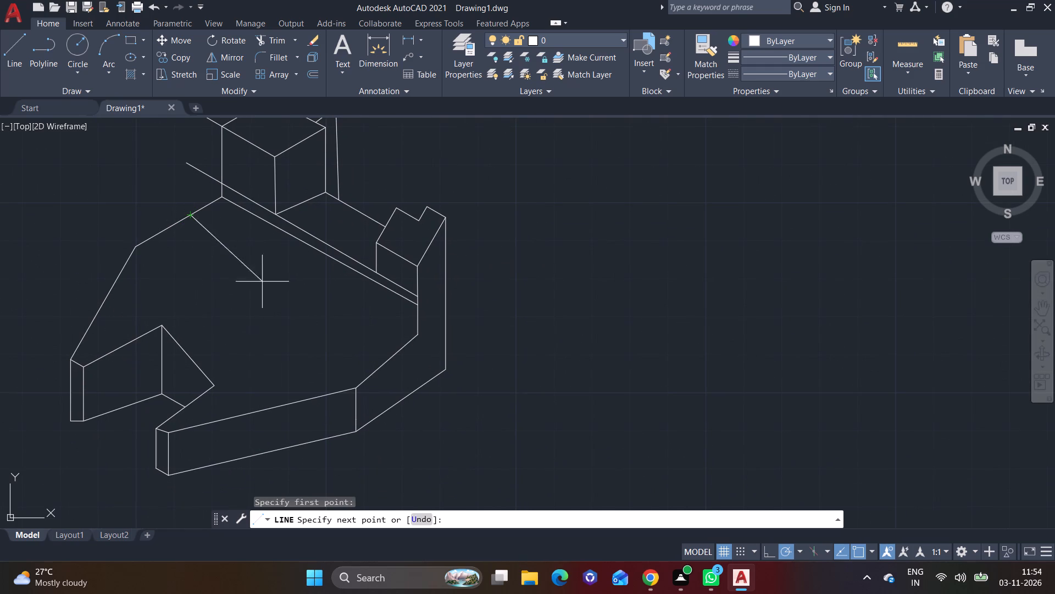
click(406, 341)
right_click(406, 341)
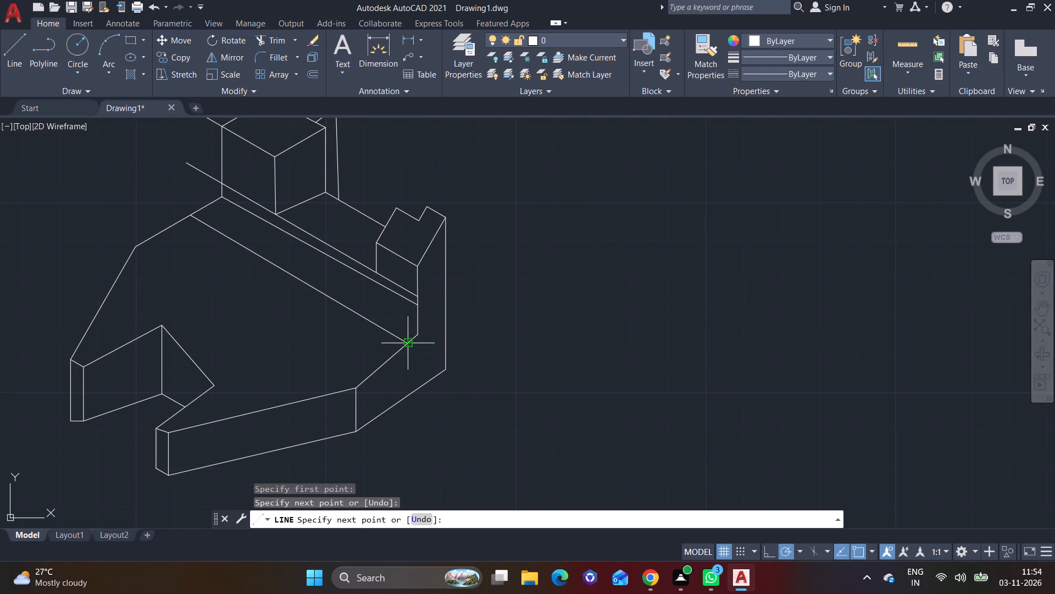
click(437, 351)
Draw an extension line outward from the top corner beside the end block's notch, in line with the notch's slanted side.
scroll(279, 306, down, 1)
middle_drag(277, 306, 246, 376)
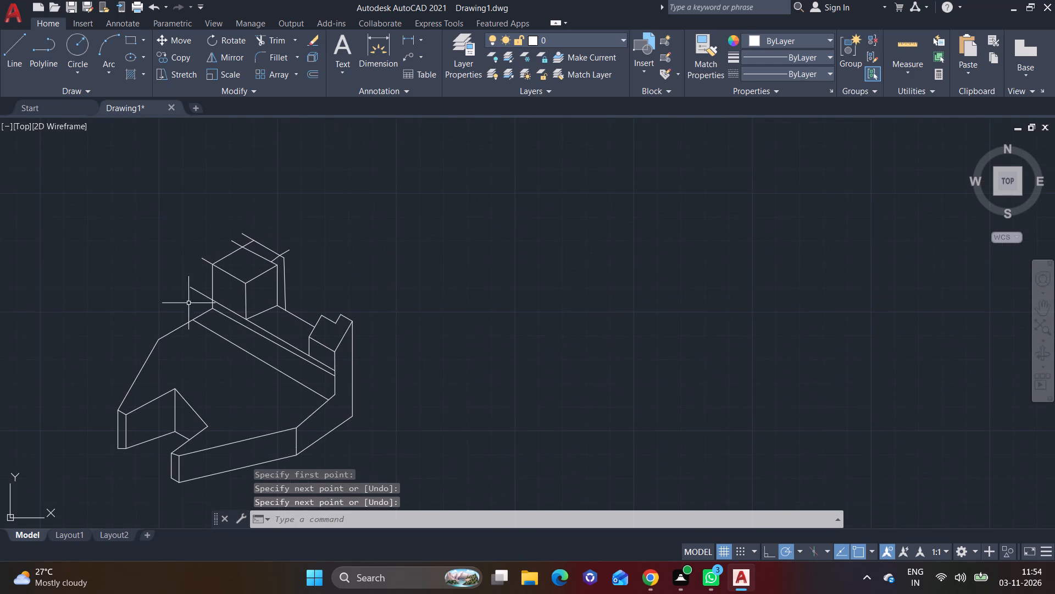
click(4, 64)
scroll(323, 335, up, 2)
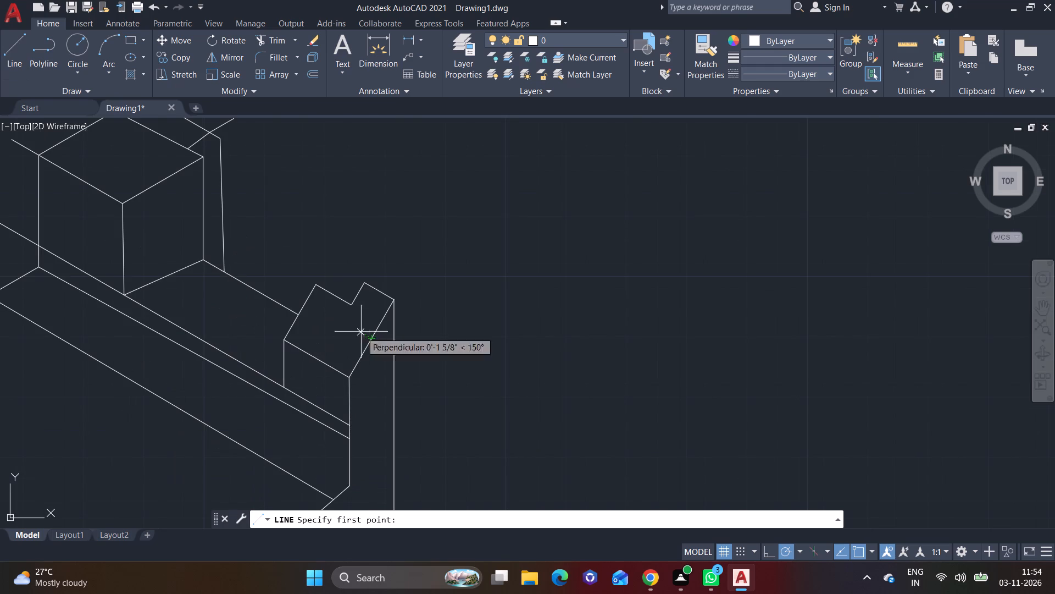
middle_drag(366, 307, 499, 398)
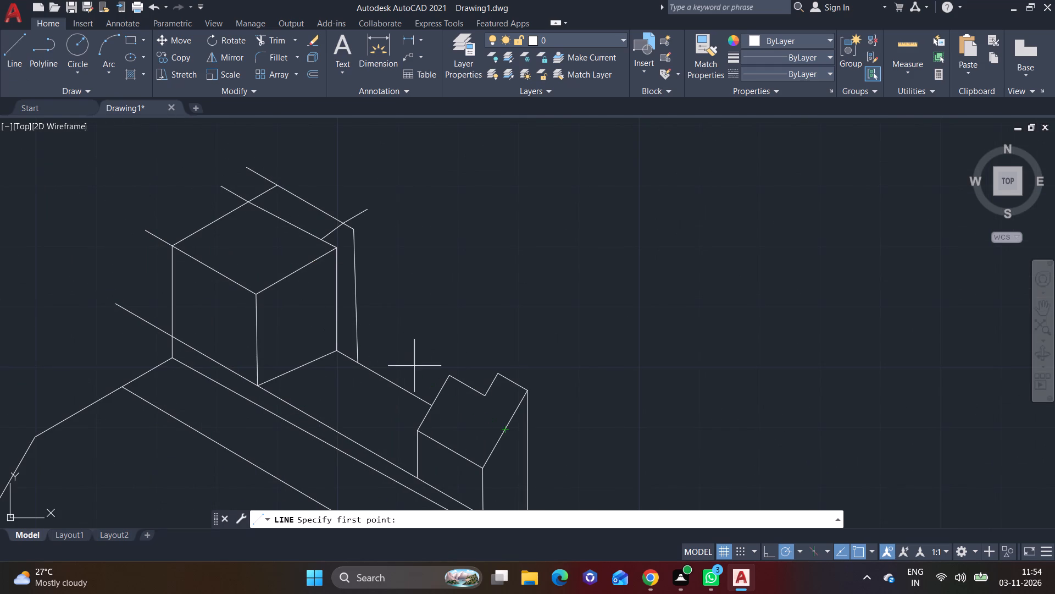
click(501, 372)
click(538, 307)
right_click(538, 307)
click(560, 314)
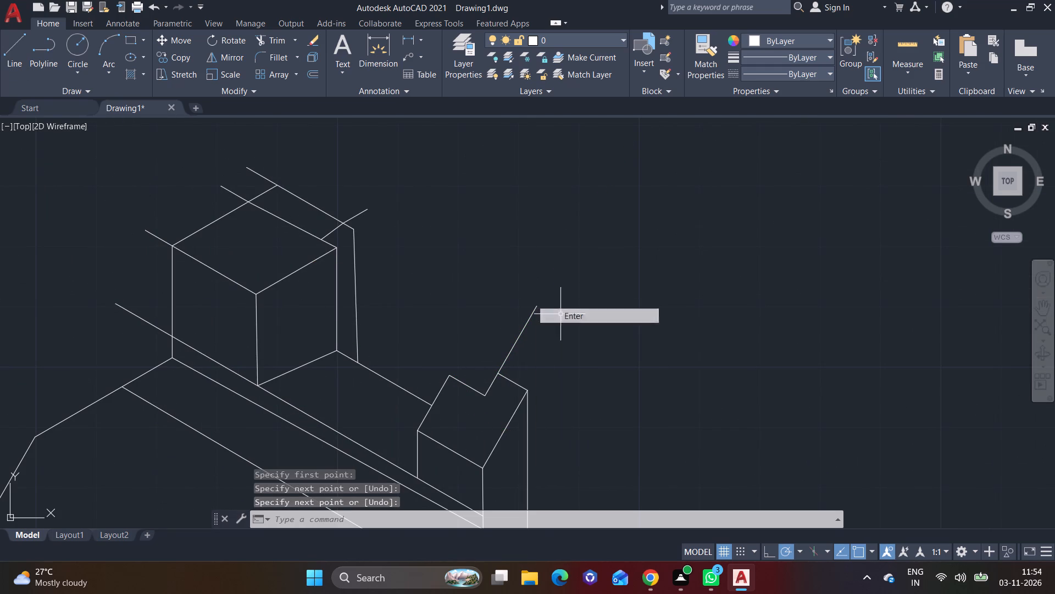
Draw an extension line about 10 13/16" long at 60° from the end block's outer top corner.
click(12, 63)
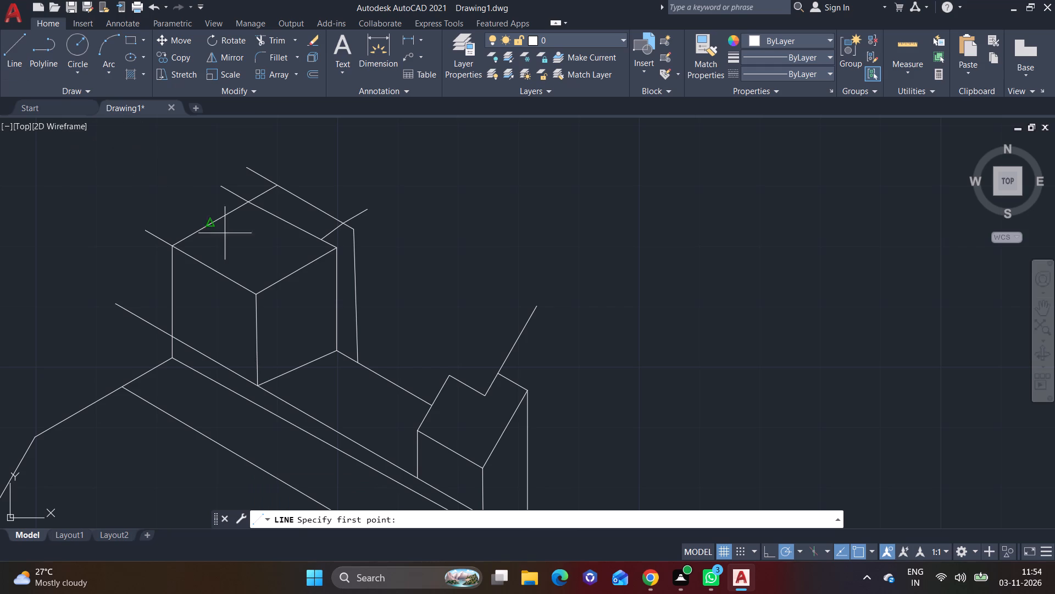
click(524, 390)
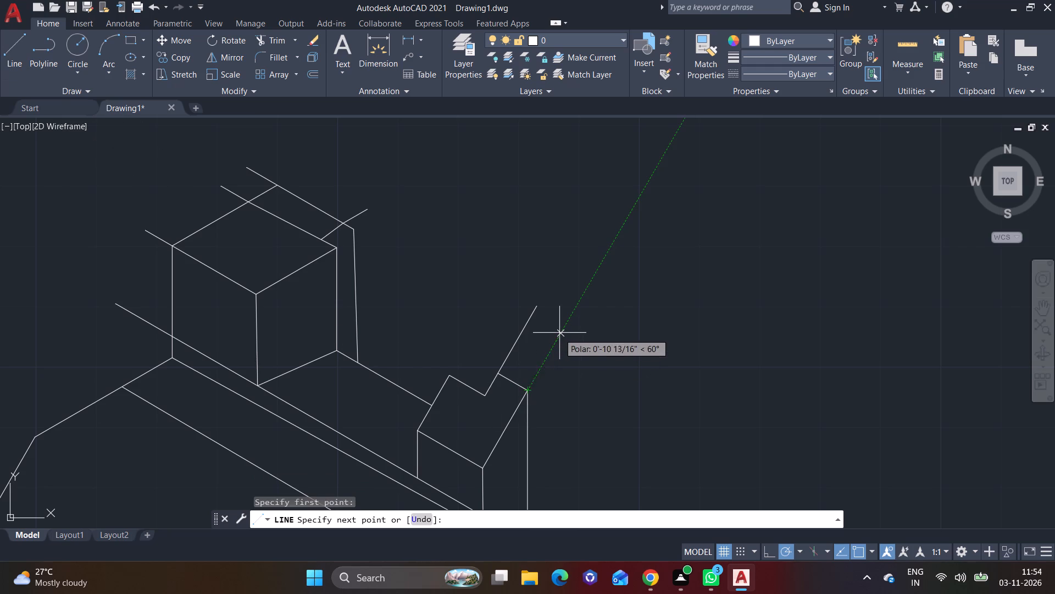
click(562, 329)
right_click(562, 329)
click(584, 339)
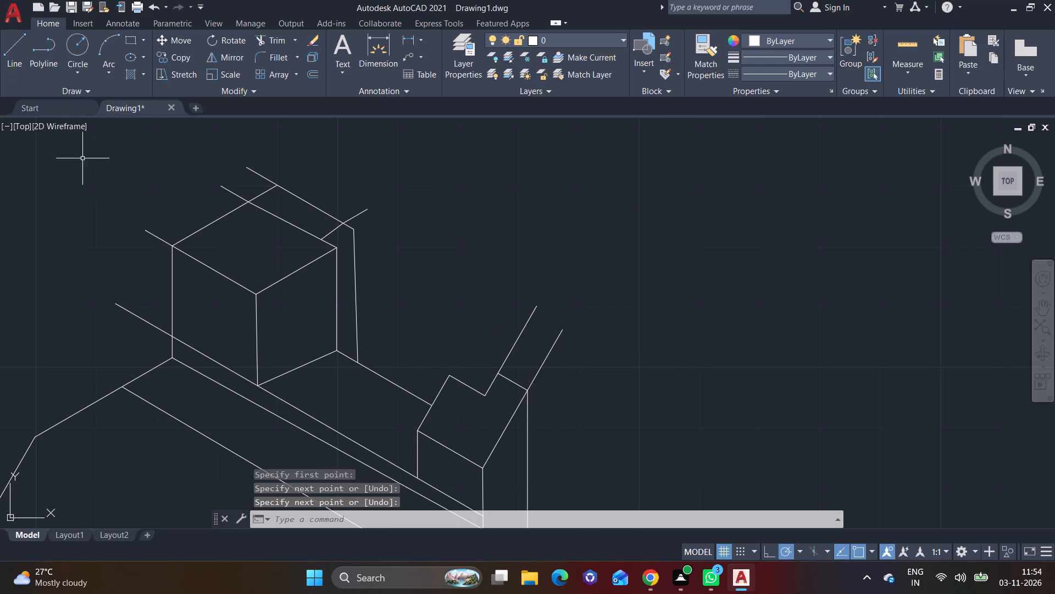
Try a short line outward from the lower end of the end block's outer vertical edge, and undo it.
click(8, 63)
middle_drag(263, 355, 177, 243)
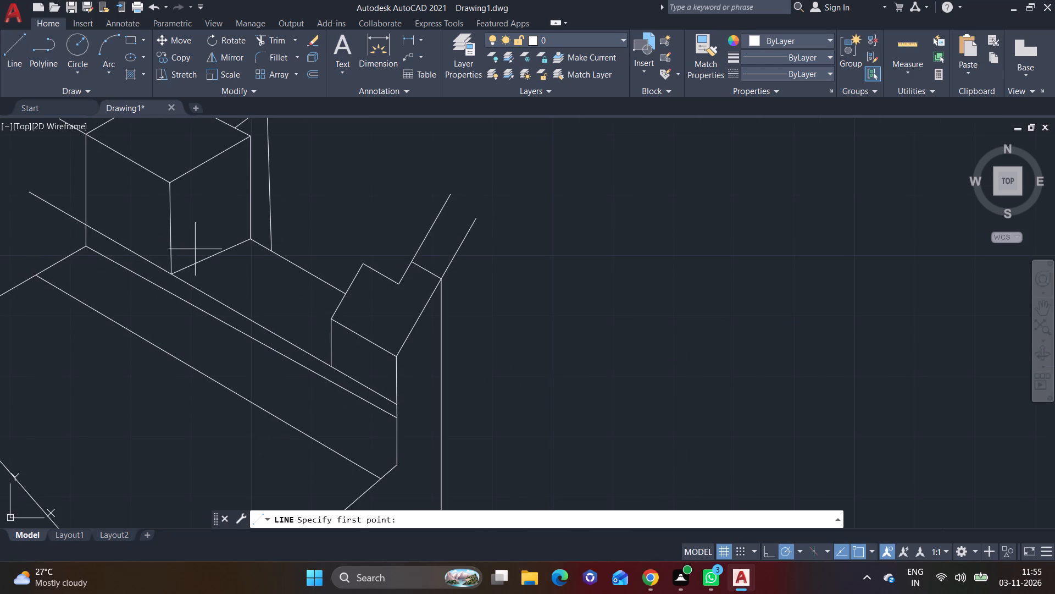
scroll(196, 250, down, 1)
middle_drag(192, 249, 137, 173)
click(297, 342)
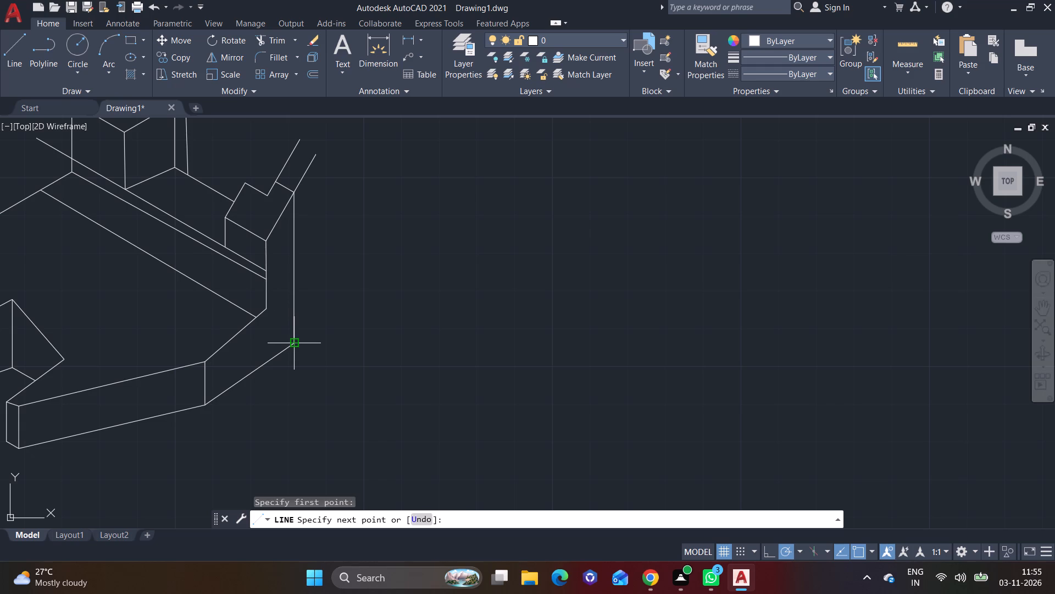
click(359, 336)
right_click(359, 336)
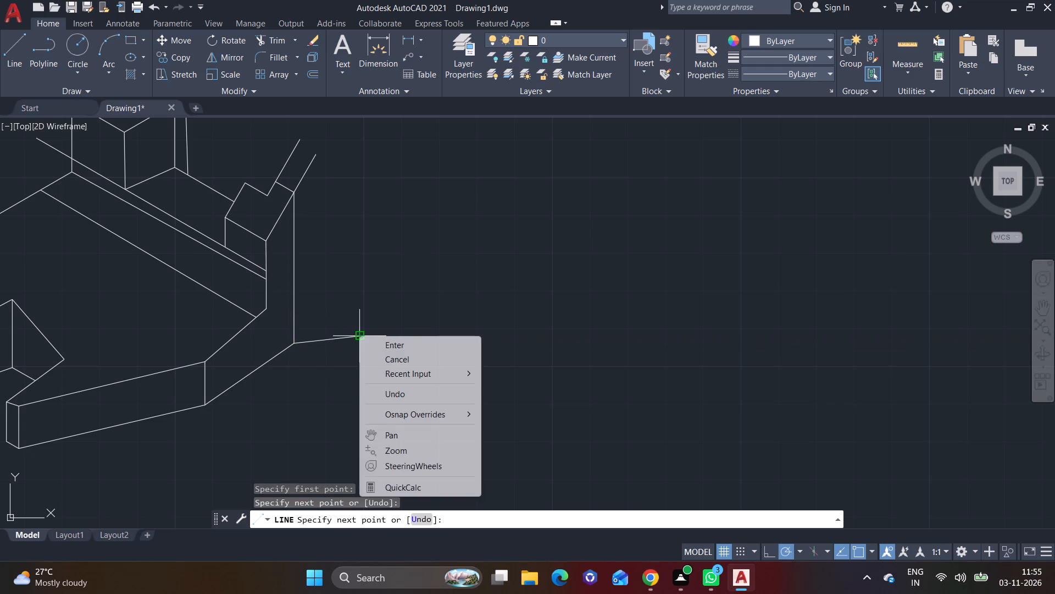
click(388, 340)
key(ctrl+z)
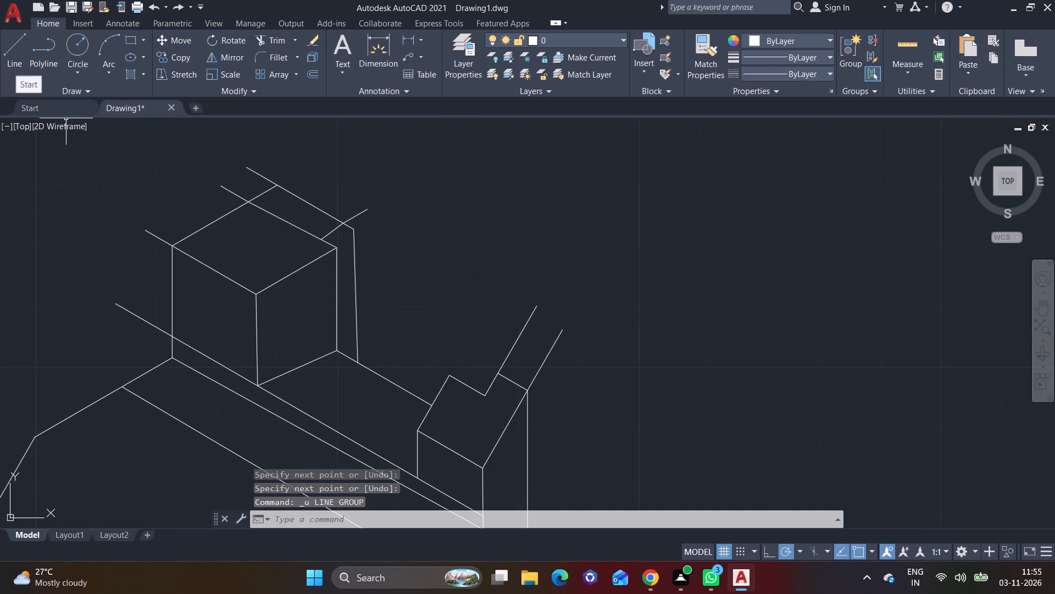
Draw an extension line about 1'-6 7/8" long at 35° from the lower end of the end block's outer vertical edge.
scroll(120, 263, down, 2)
middle_drag(224, 302, 167, 273)
click(15, 67)
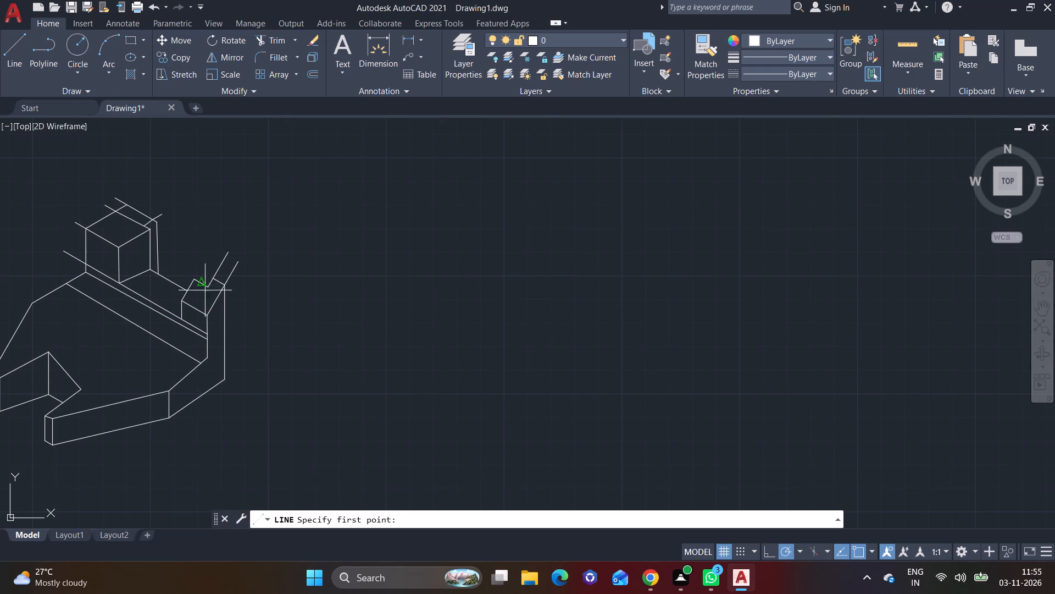
scroll(225, 321, up, 2)
middle_drag(228, 327, 298, 302)
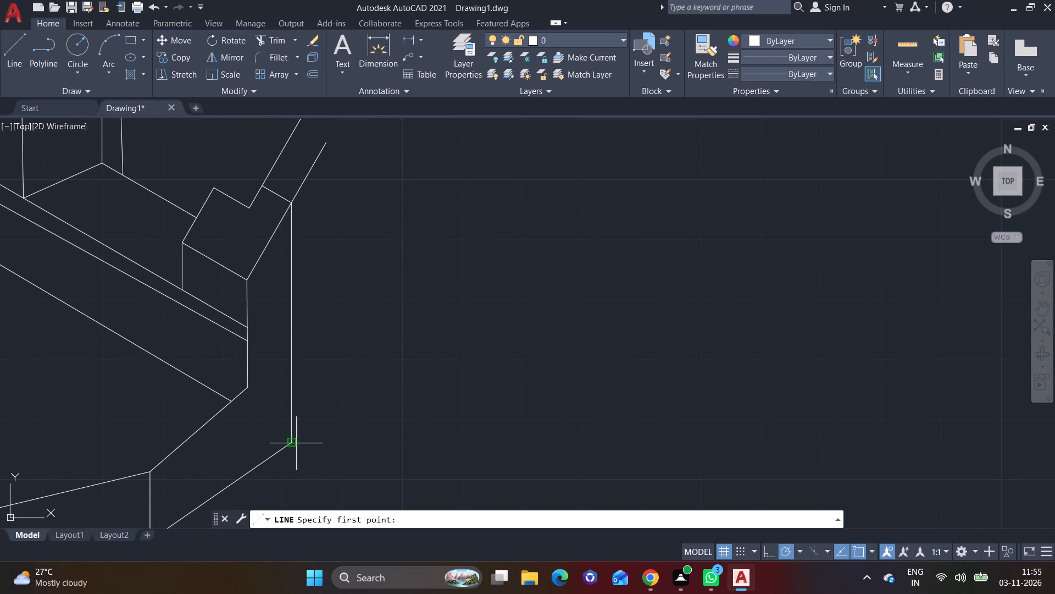
click(292, 443)
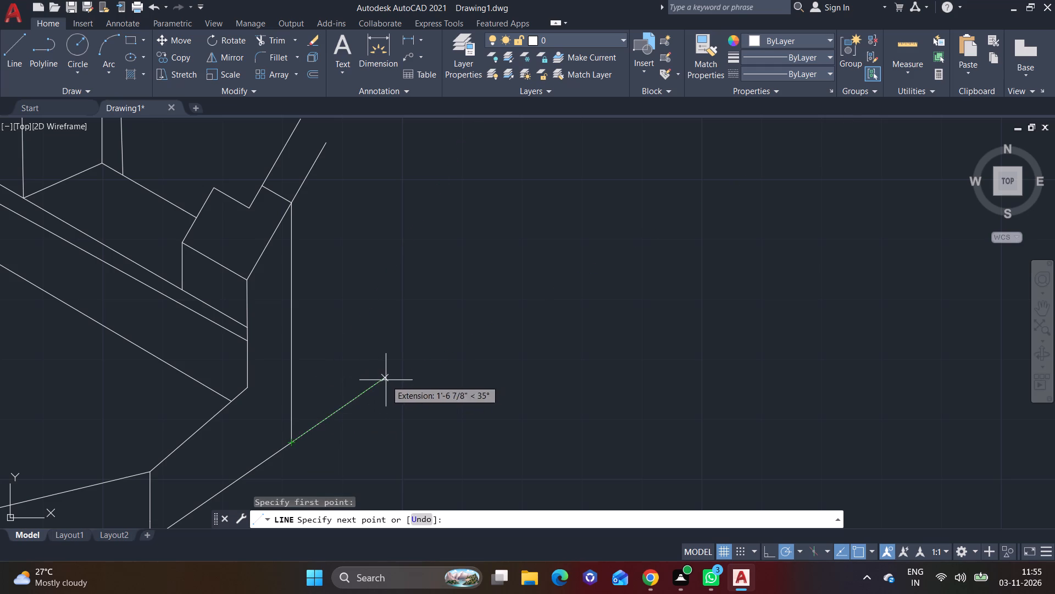
click(387, 379)
right_click(387, 378)
click(428, 386)
Draw a near-vertical line from the end block's outer top extension line down to the 35° extension line.
click(2, 54)
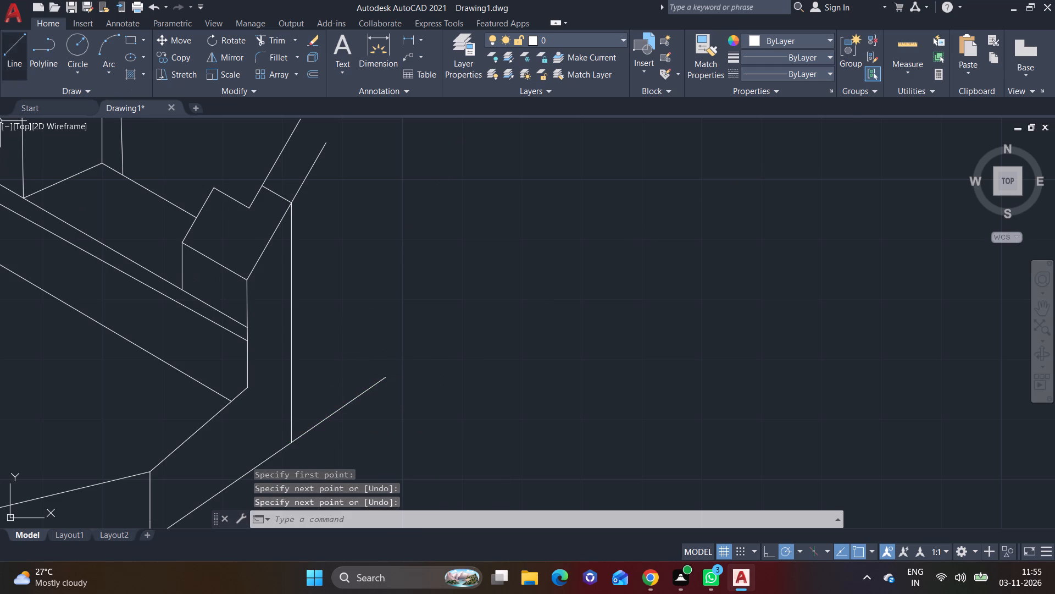
click(316, 165)
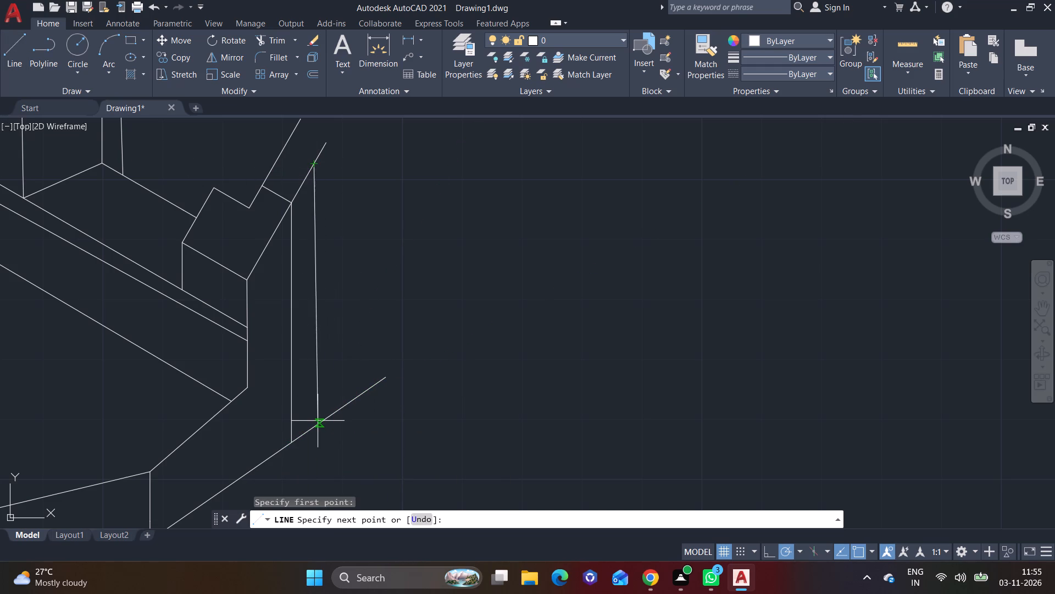
click(316, 422)
right_click(316, 422)
click(370, 271)
Draw a short extension line outward from the box's top right corner, in line with its front right top edge.
scroll(284, 269, down, 1)
middle_drag(301, 233, 380, 366)
click(10, 39)
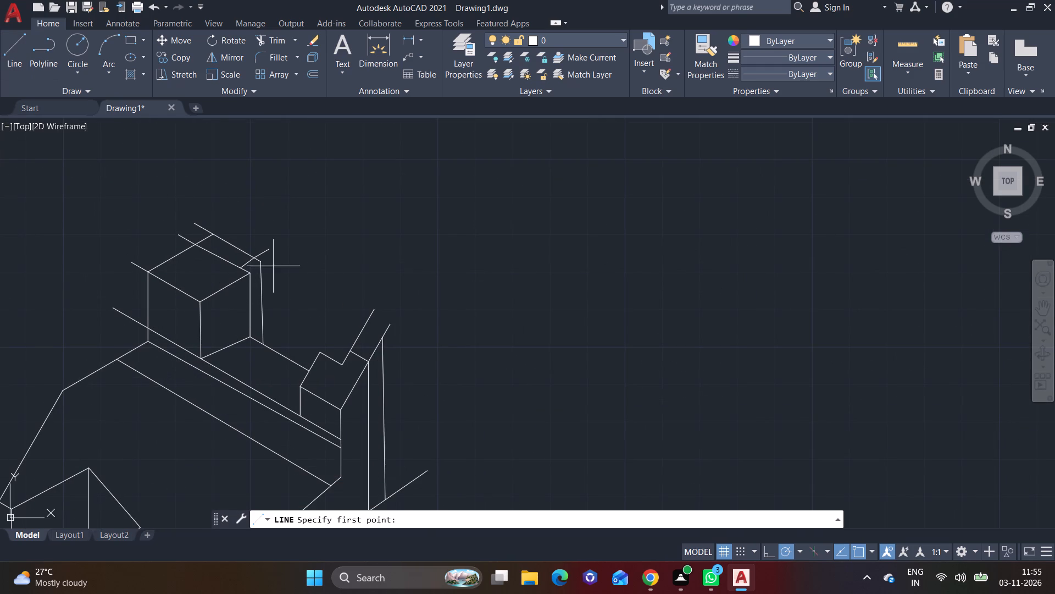
scroll(275, 270, up, 2)
middle_drag(274, 281, 207, 199)
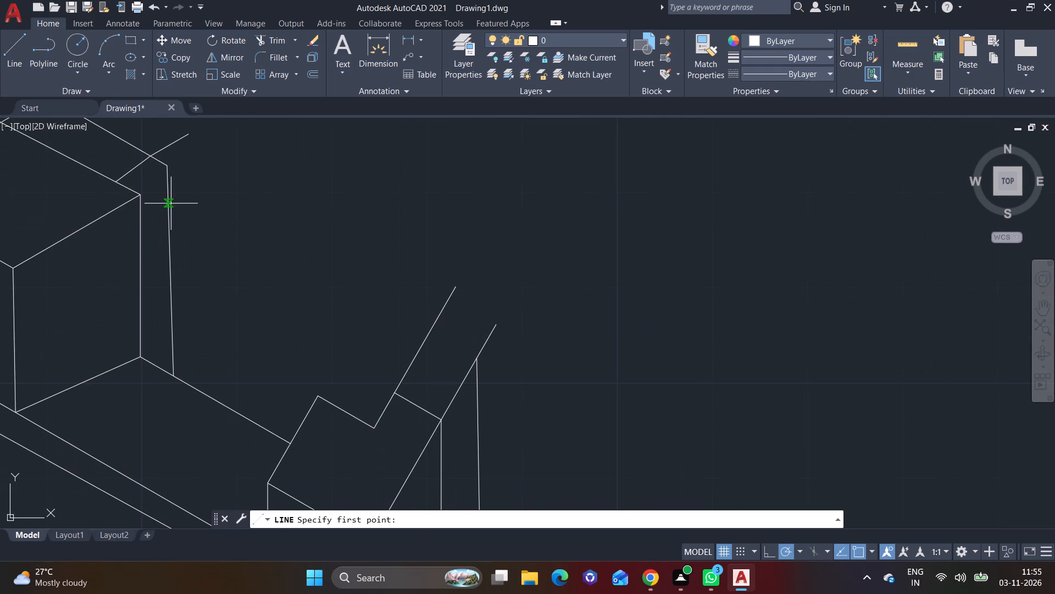
click(141, 196)
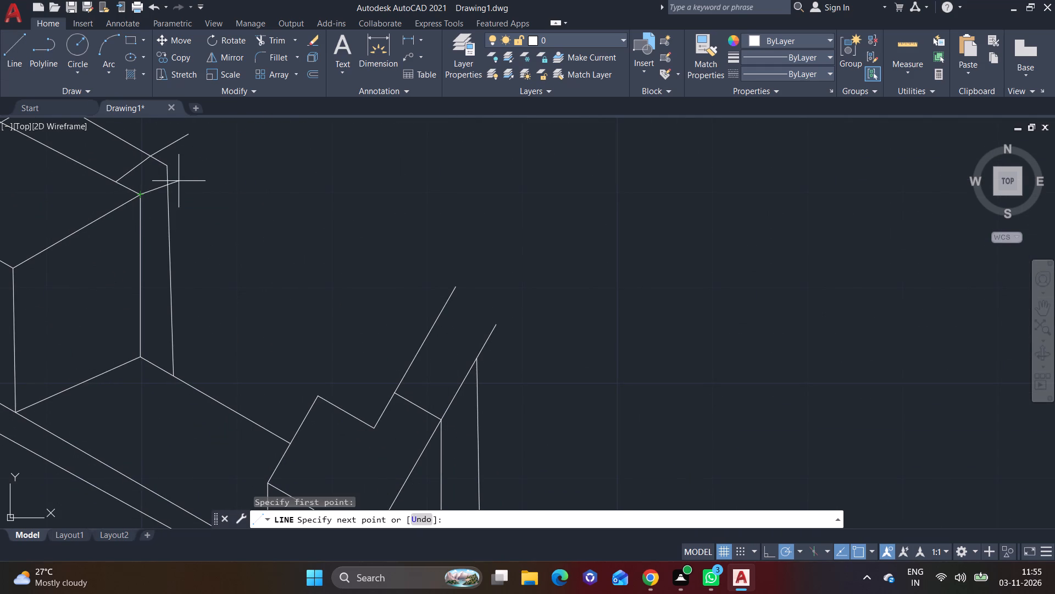
click(181, 170)
right_click(180, 170)
click(197, 183)
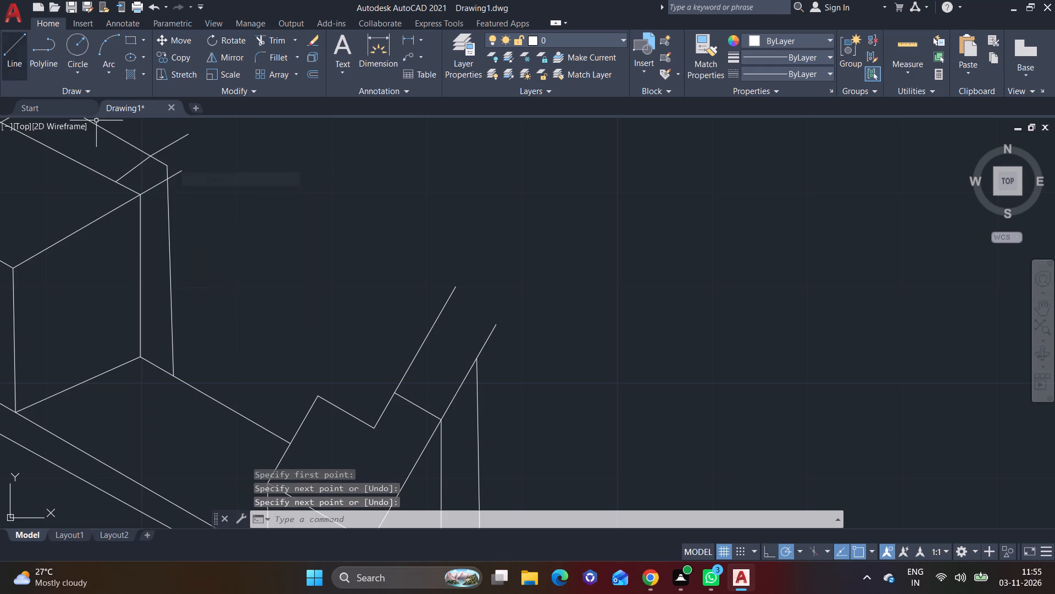
Trim off the extension line at the top corner beside the end block's notch.
click(16, 67)
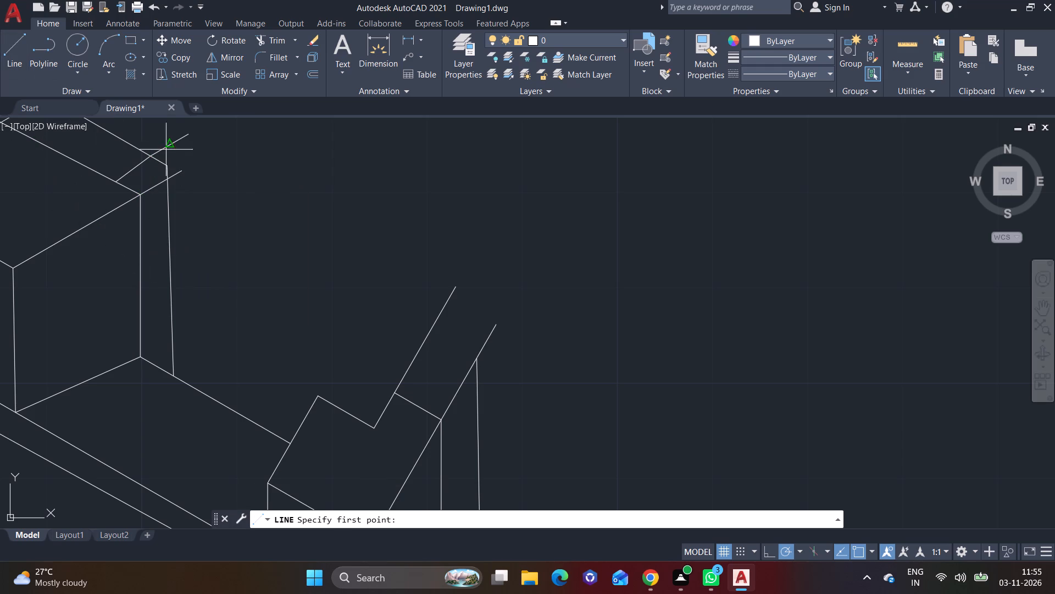
click(4, 56)
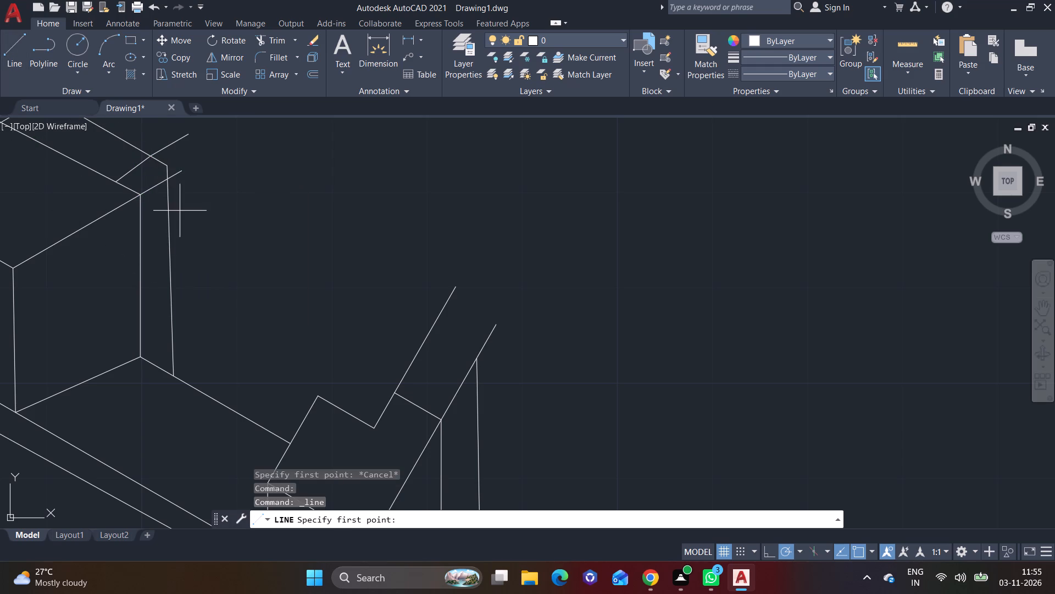
click(294, 43)
click(299, 61)
click(443, 305)
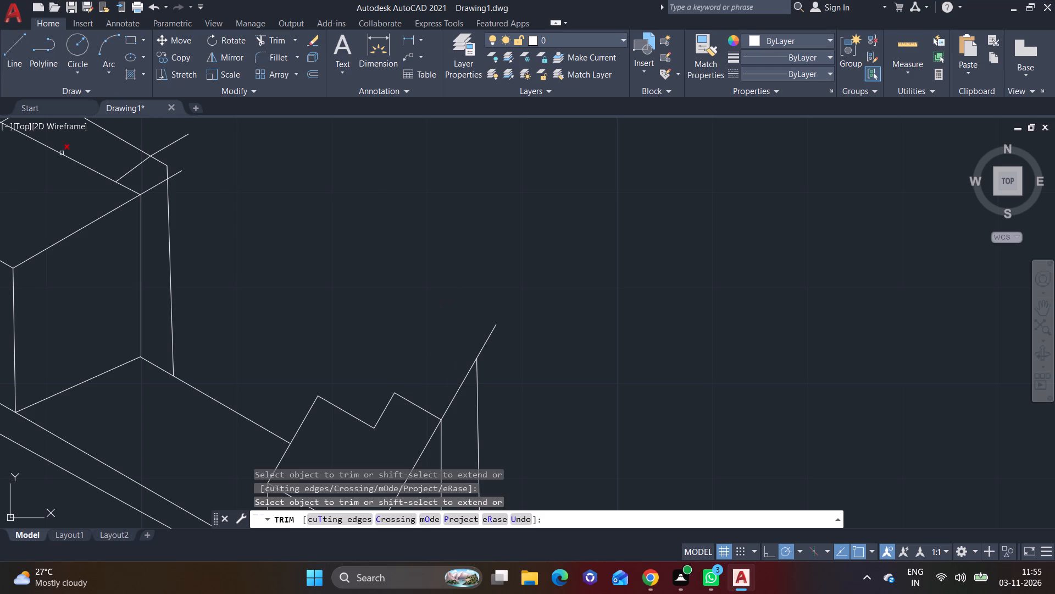
Redraw the extension line up and outward from the top corner beside the end block's notch.
click(4, 64)
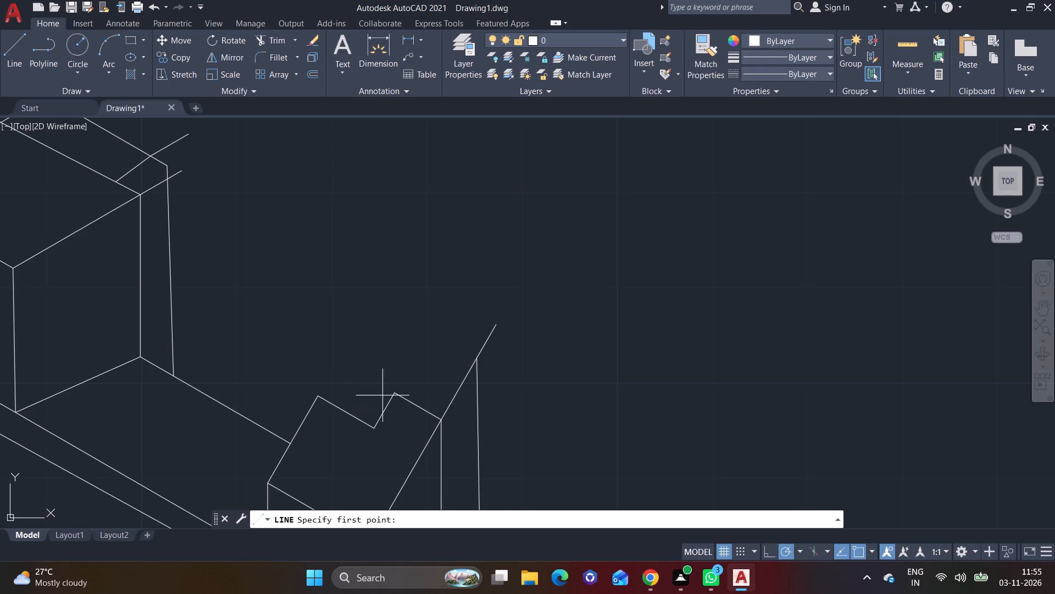
click(398, 392)
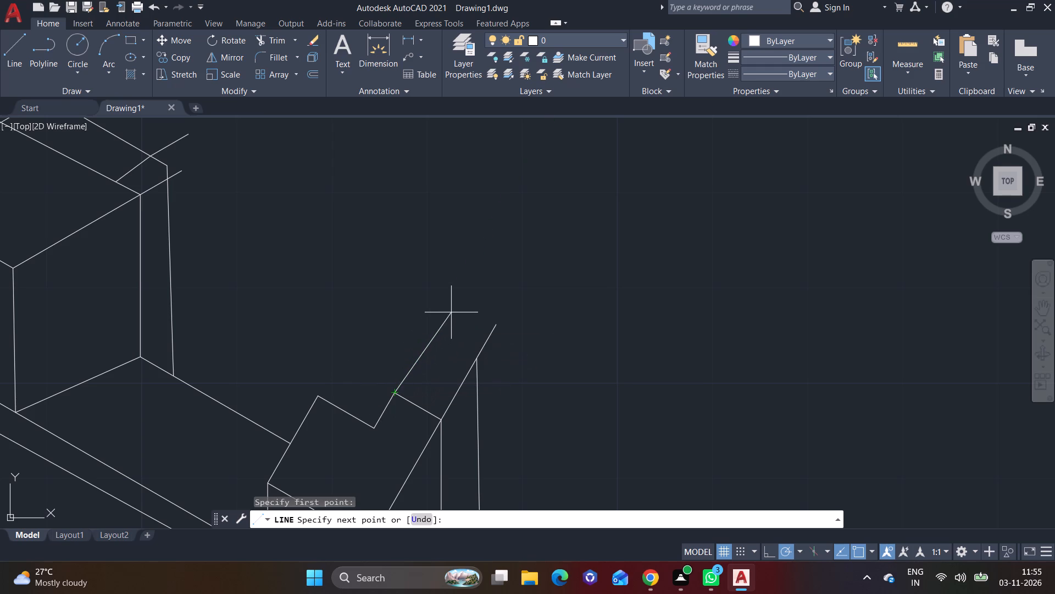
click(452, 311)
right_click(452, 311)
click(468, 316)
Draw a roughly parallel extension line from the top corner on the other side of the end block's notch.
click(11, 59)
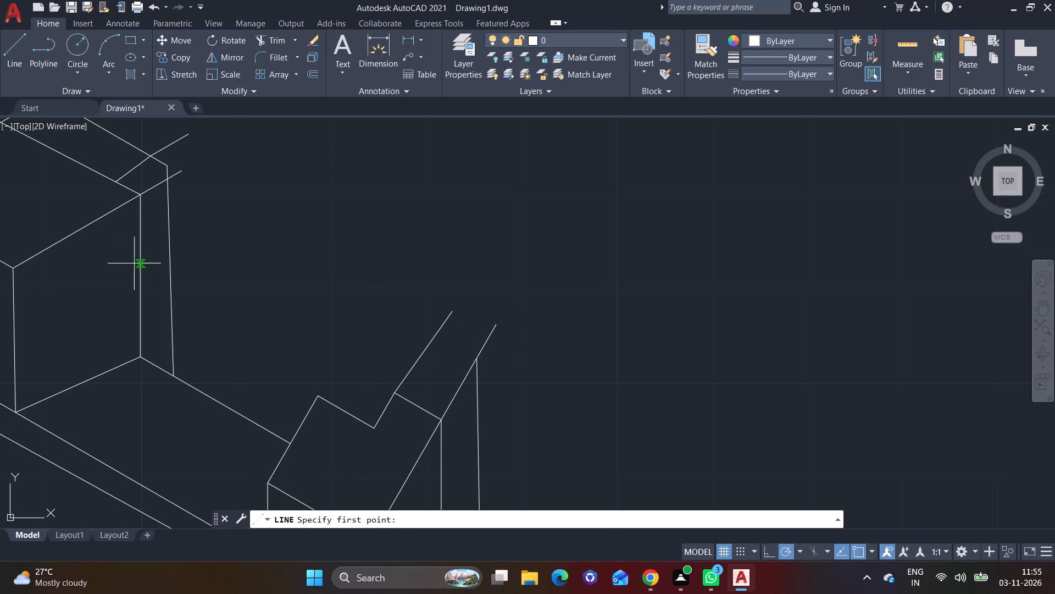
click(319, 399)
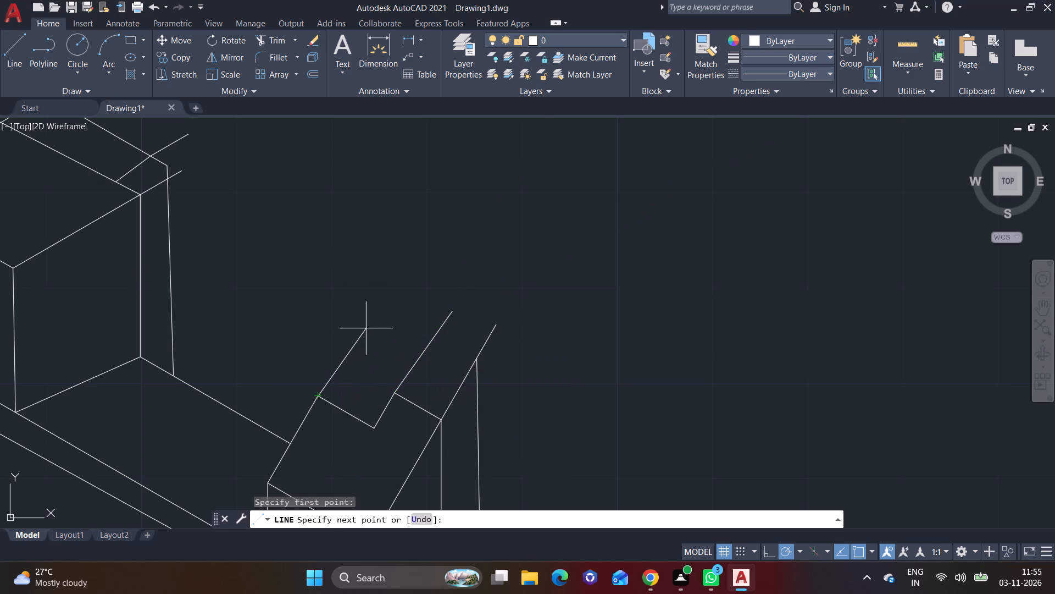
click(366, 328)
right_click(366, 328)
click(383, 331)
Draw a long line from the box's upper rear extension line to near the end of the redrawn notch extension line.
click(1, 48)
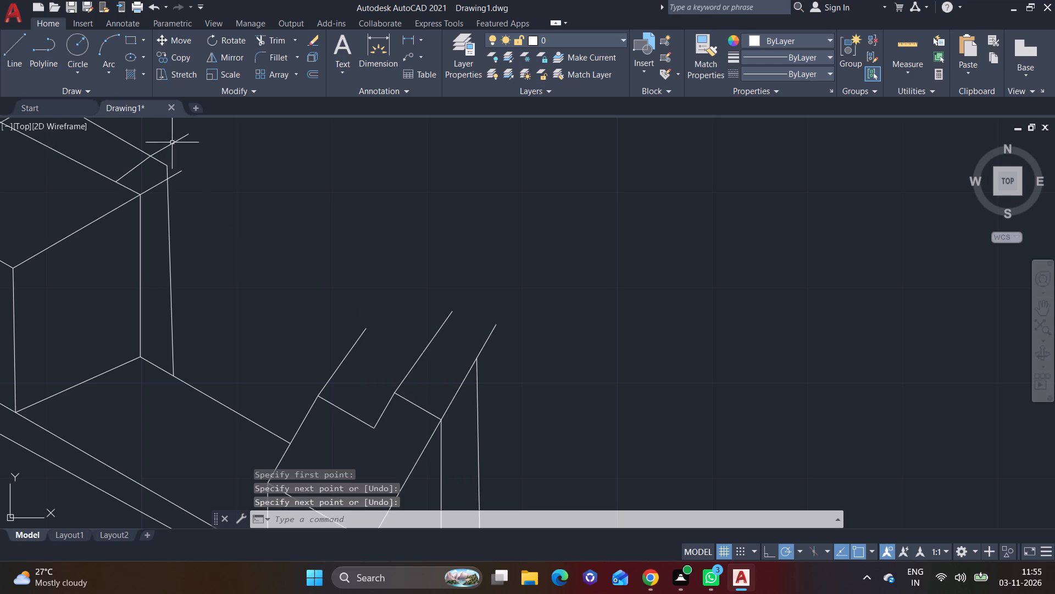
click(13, 56)
click(175, 141)
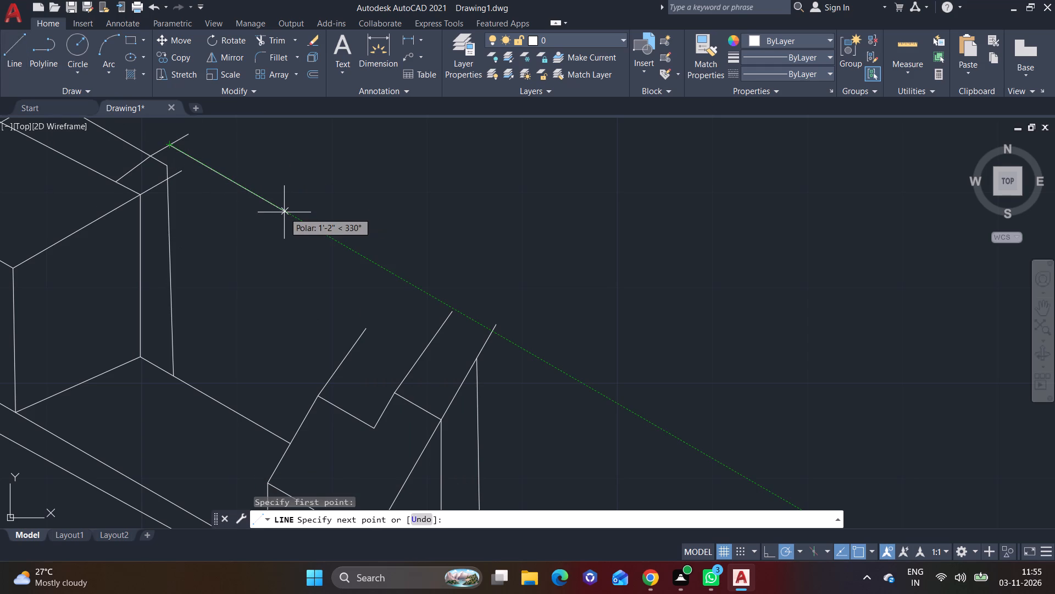
click(445, 317)
right_click(445, 317)
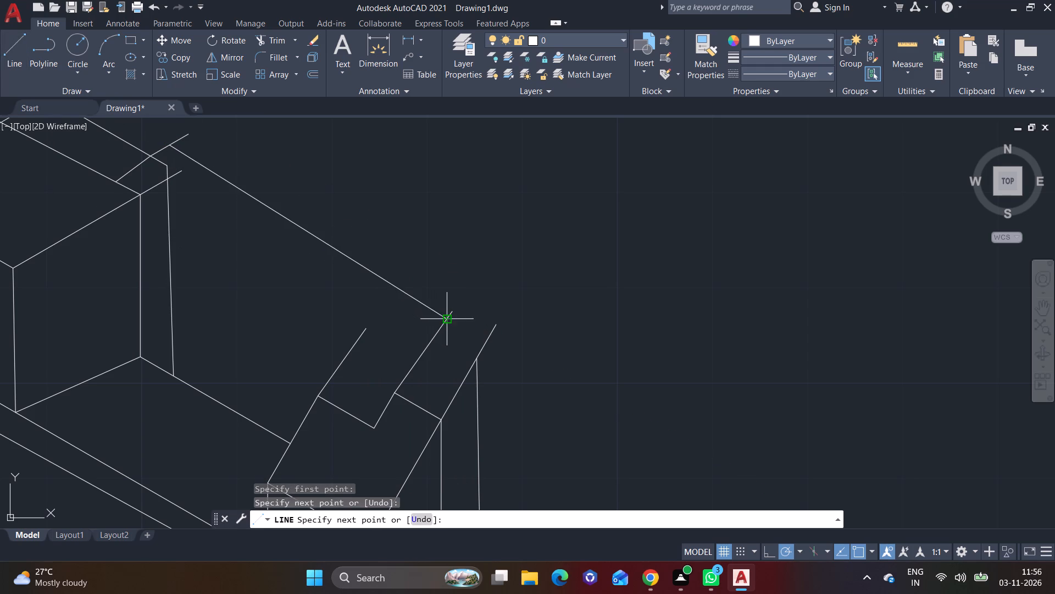
click(471, 326)
Draw a second long line from the box's top right corner extension to near the end of the inner notch extension line.
click(3, 68)
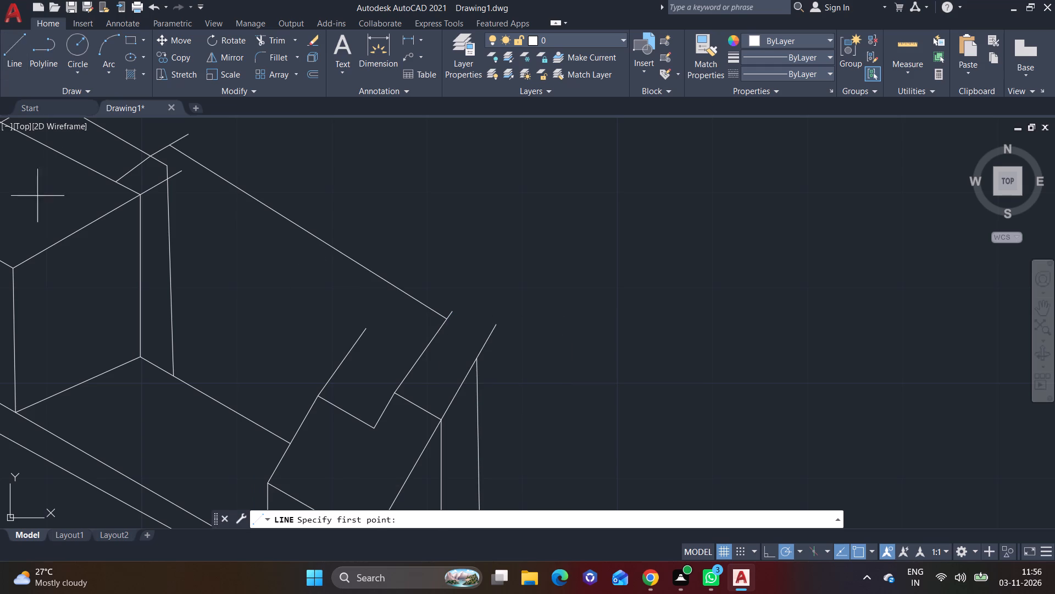
click(175, 180)
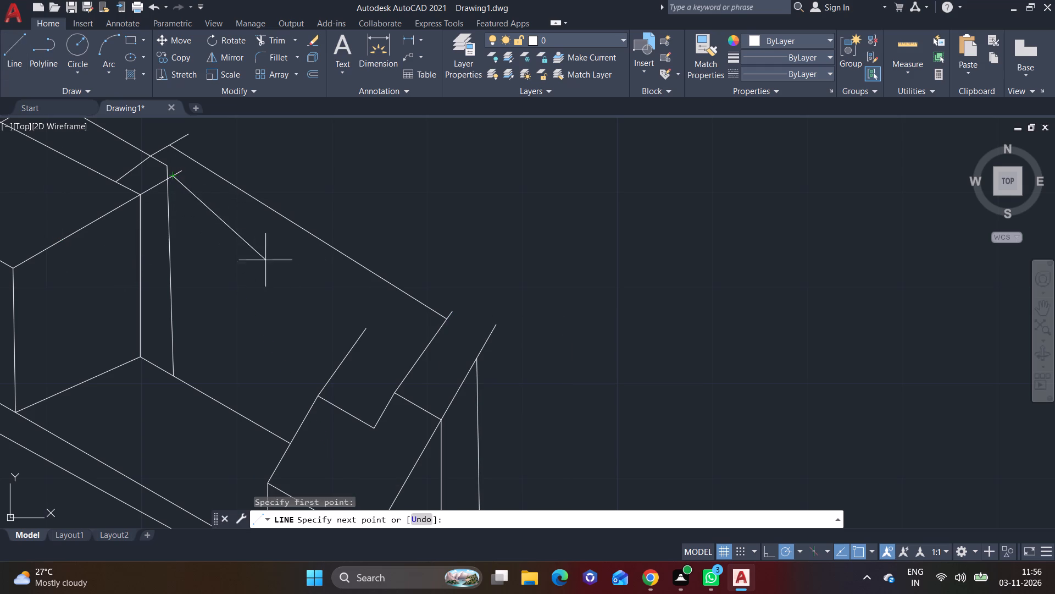
click(375, 308)
right_click(375, 308)
click(403, 315)
Continue the inner notch extension line from its free end up to the upper long connecting line.
click(0, 53)
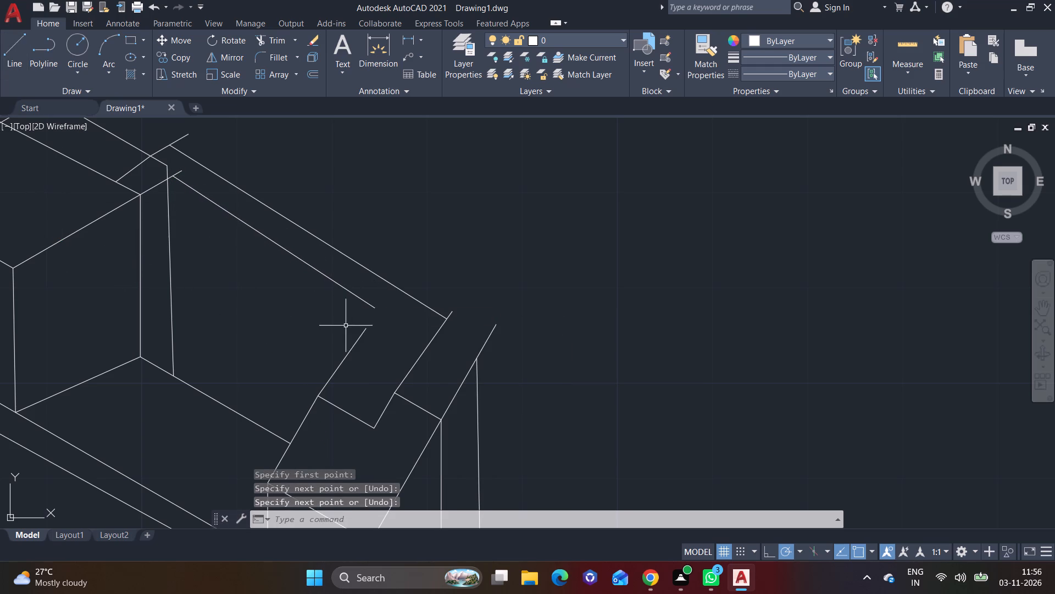
click(20, 62)
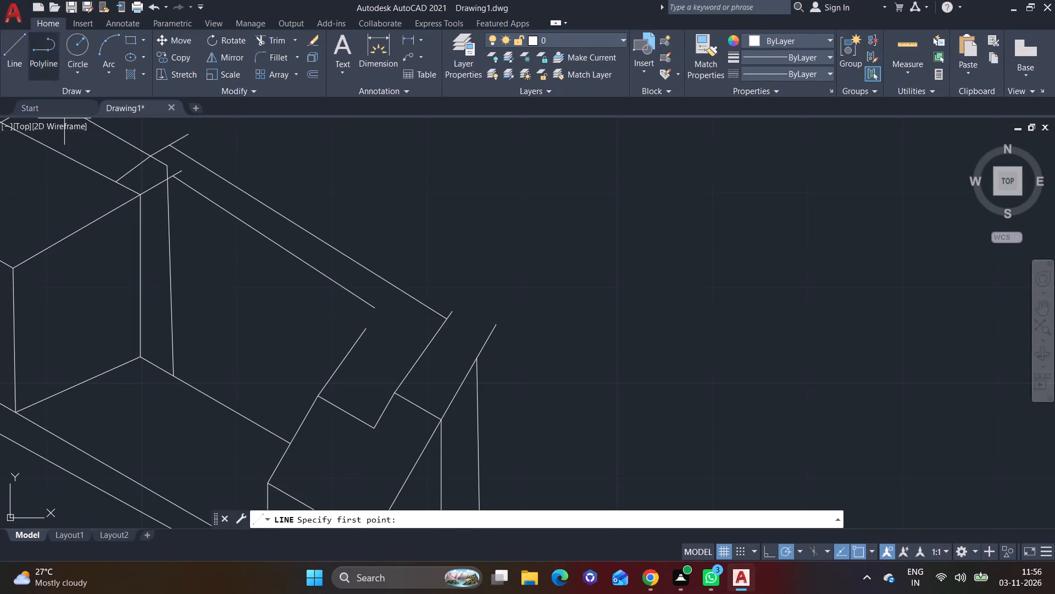
click(369, 328)
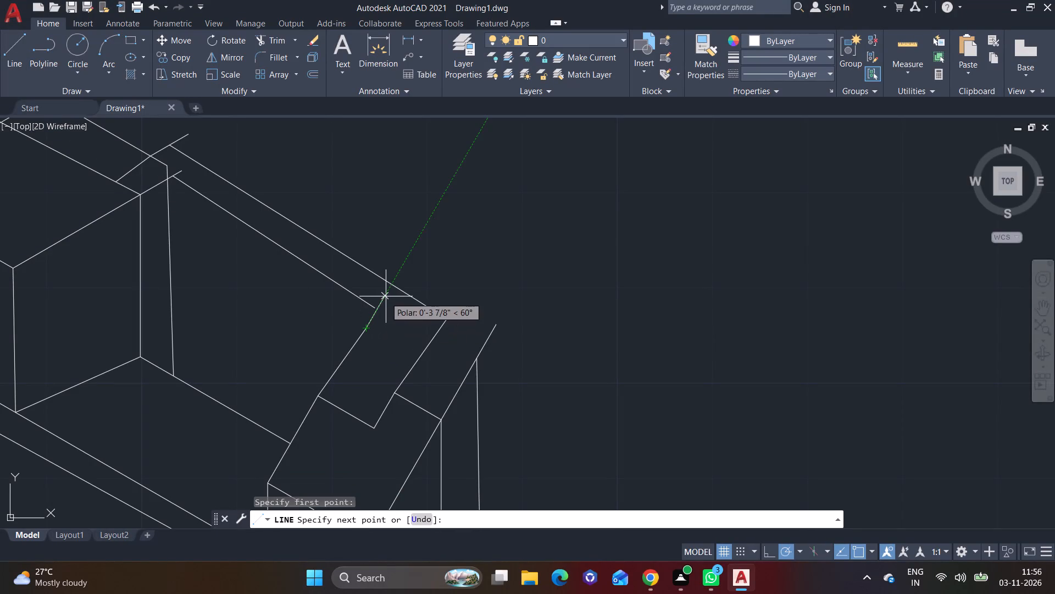
click(390, 294)
right_click(390, 294)
click(407, 299)
Close the gap between the lower connecting line's end and the inner notch extension with a short line.
scroll(381, 311, up, 2)
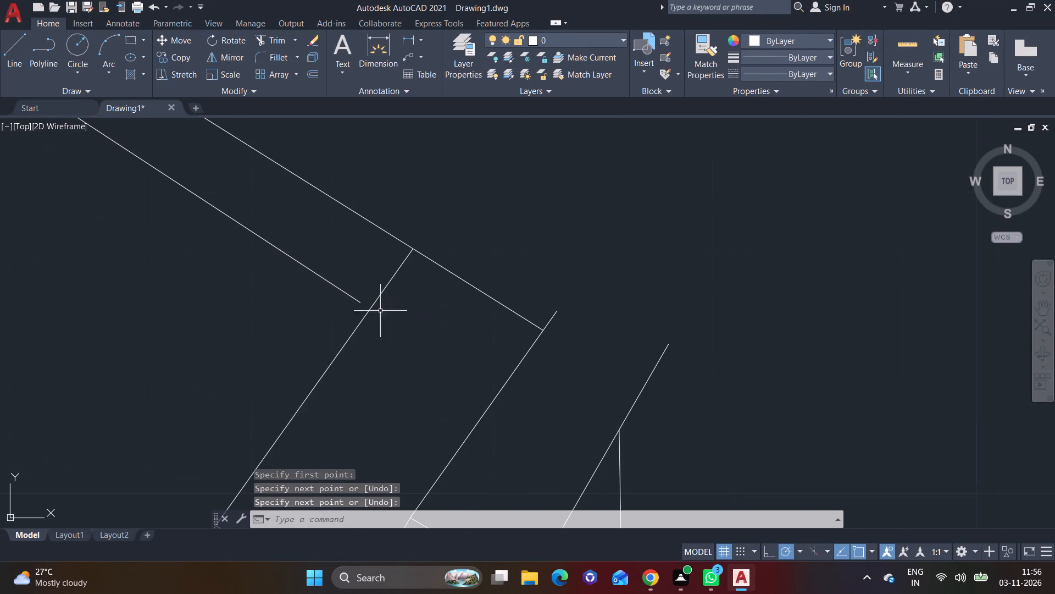
click(13, 52)
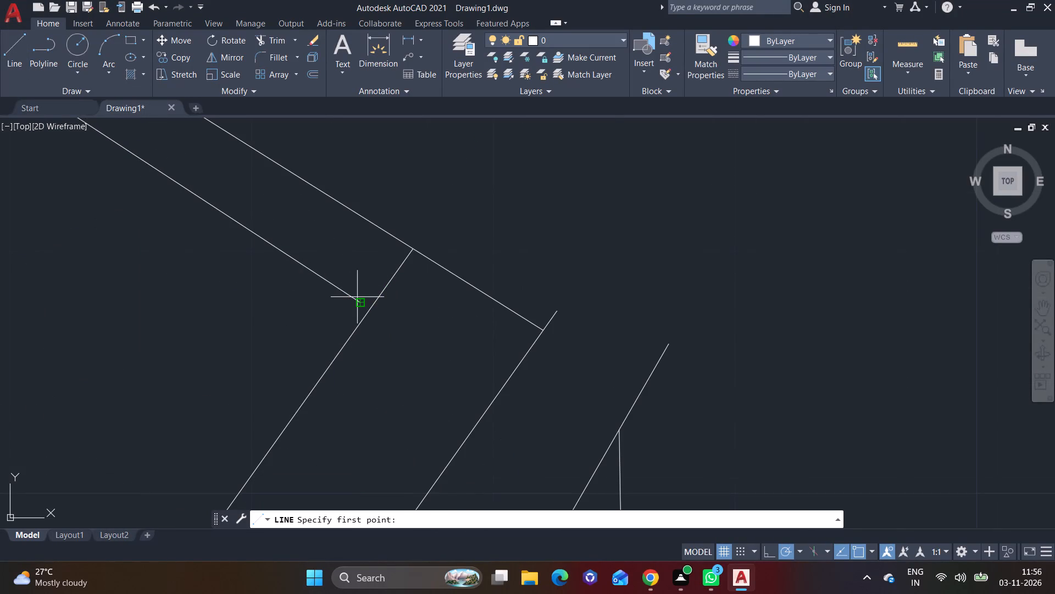
click(359, 299)
click(373, 306)
right_click(373, 306)
click(411, 316)
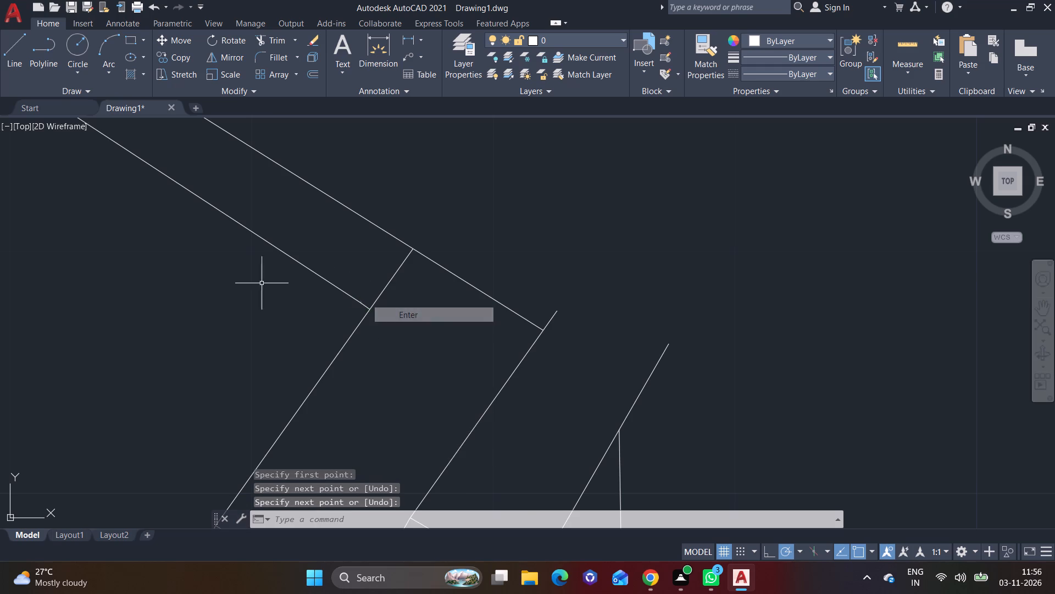
Draw a line just outside the box's top left edge, from the upper rear extension line to the top left corner's extension line.
scroll(253, 283, down, 4)
middle_drag(226, 310, 459, 251)
scroll(411, 310, down, 2)
middle_drag(431, 331, 412, 324)
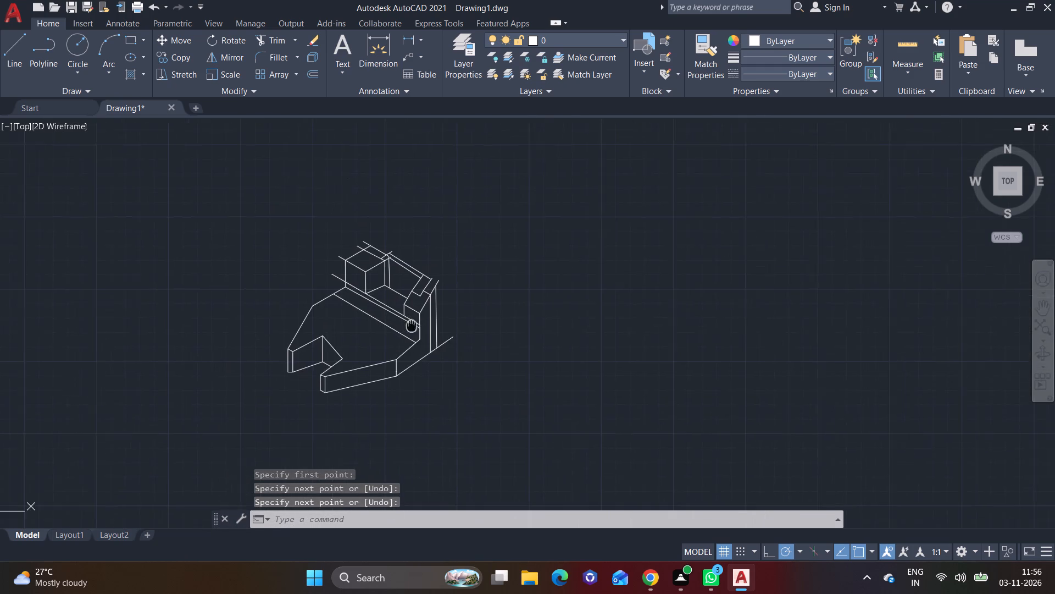
middle_drag(412, 324, 434, 301)
click(8, 63)
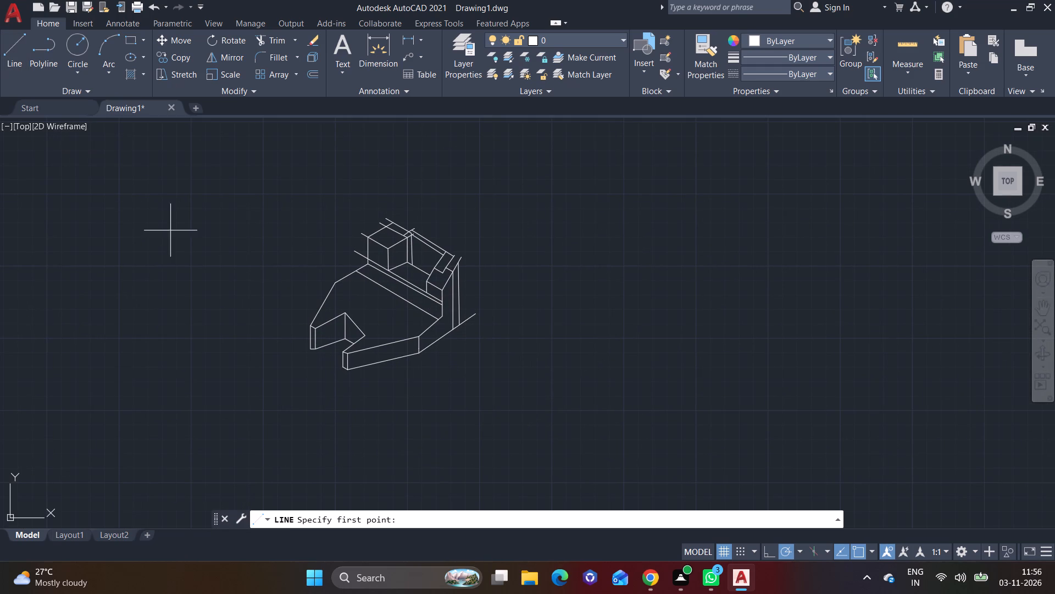
scroll(374, 250, up, 5)
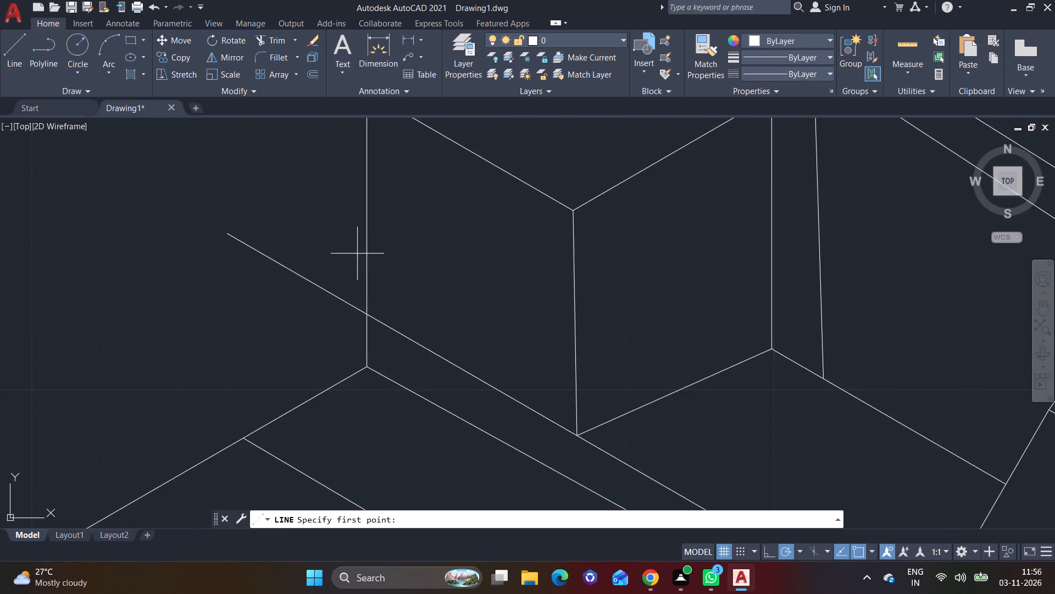
middle_drag(352, 248, 330, 348)
middle_drag(284, 292, 290, 395)
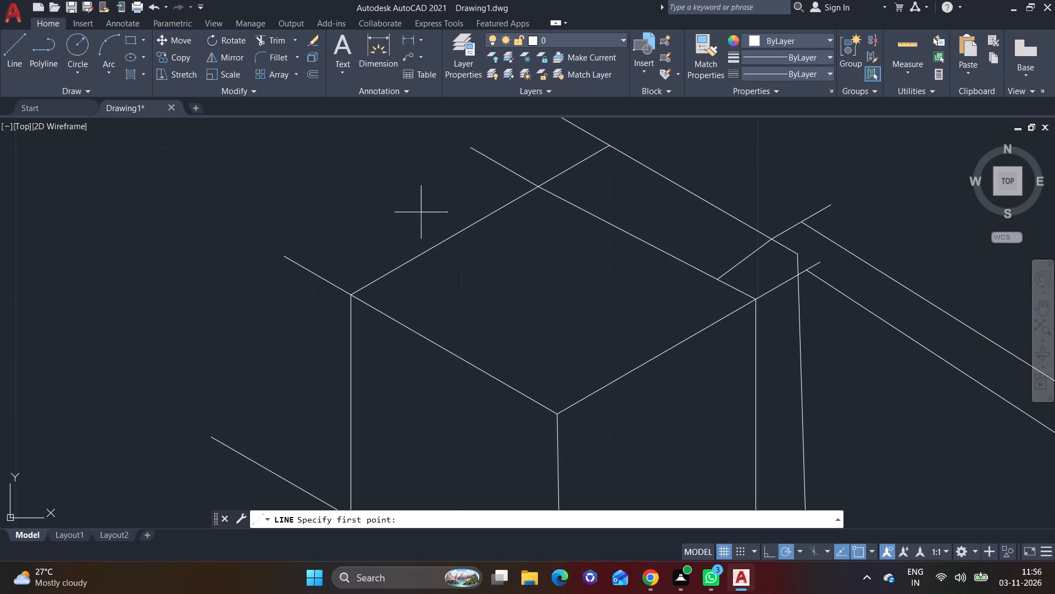
middle_drag(484, 186, 499, 288)
click(570, 216)
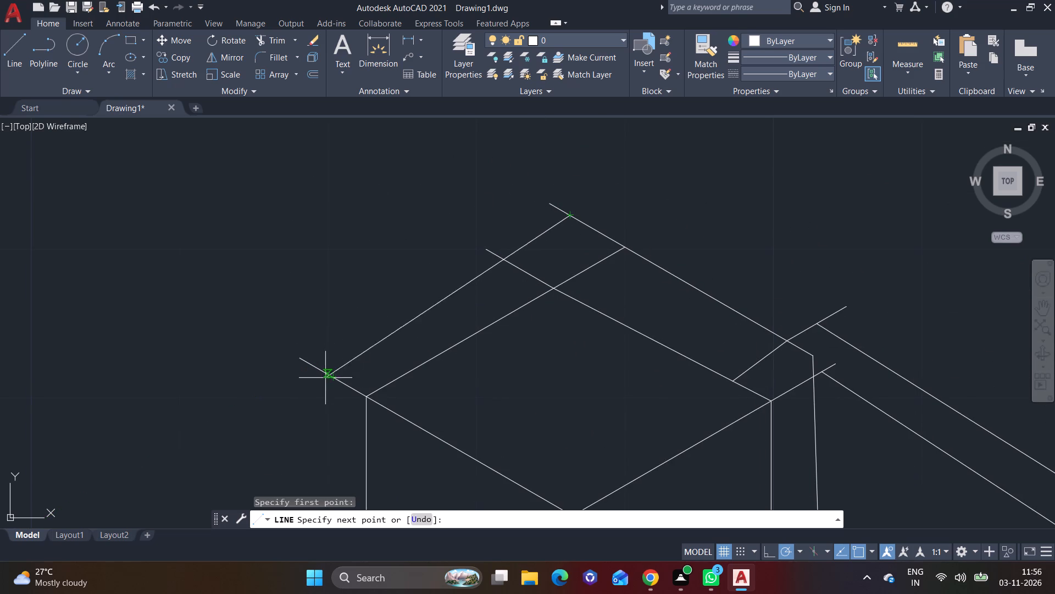
click(312, 370)
Continue from the top left corner's extension with a near-vertical line down to the lower left extension line, and finish the line.
middle_drag(290, 413, 317, 258)
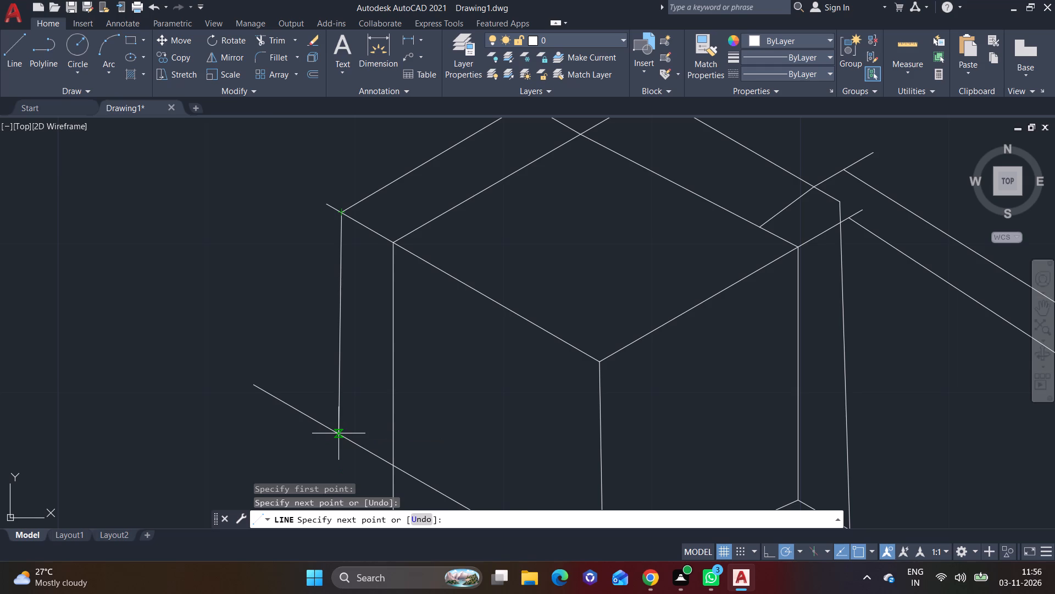
click(338, 433)
right_click(338, 433)
click(374, 267)
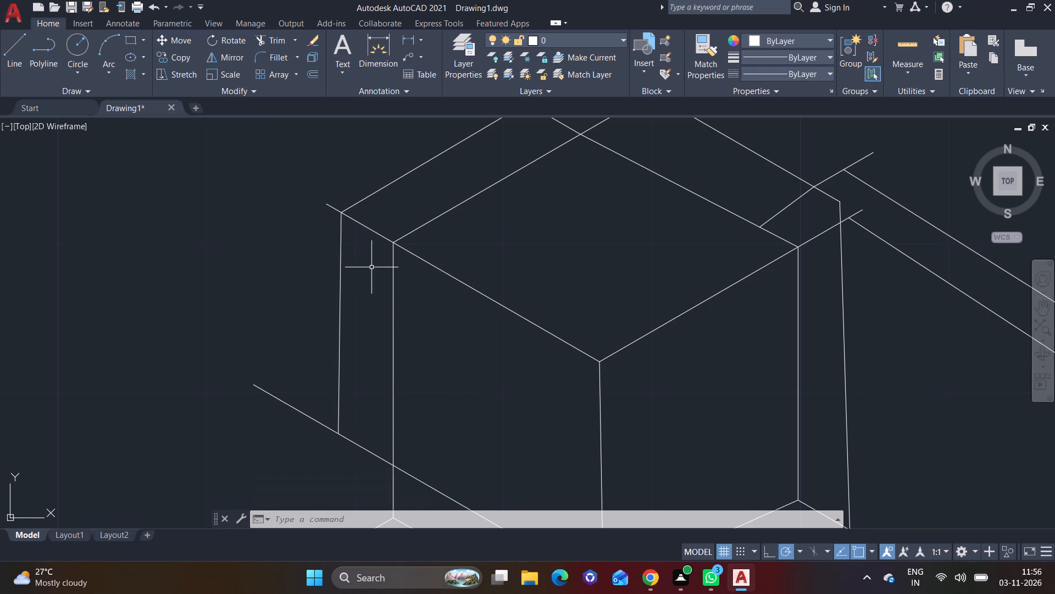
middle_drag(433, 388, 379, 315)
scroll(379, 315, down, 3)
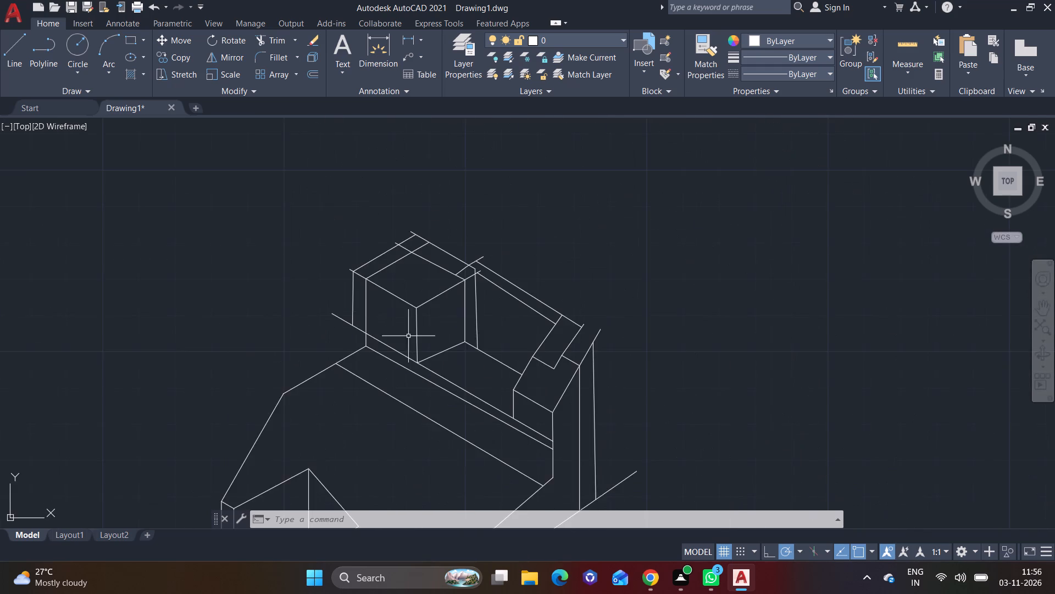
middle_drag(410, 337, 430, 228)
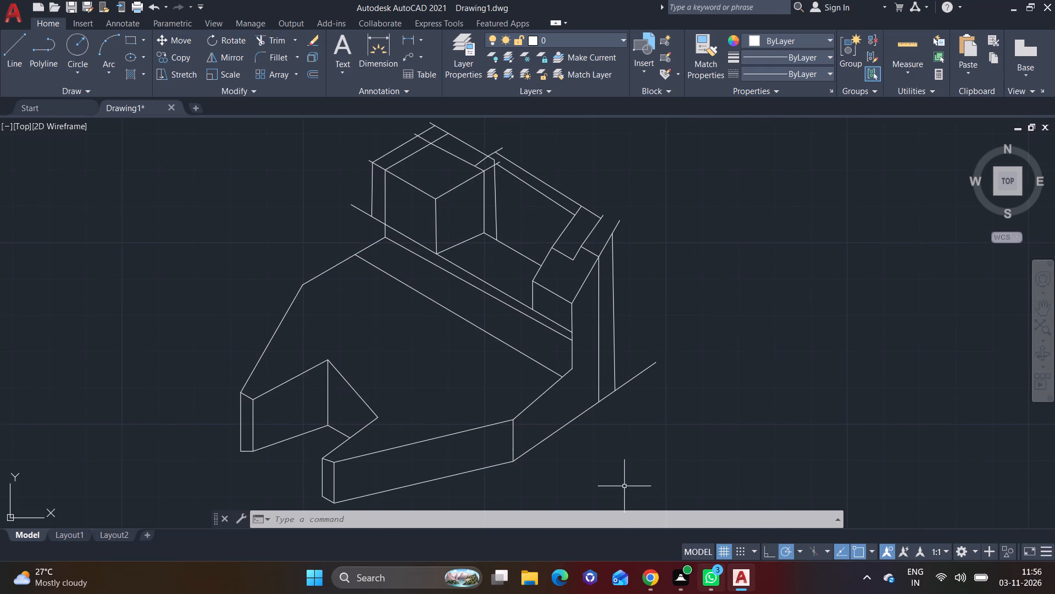
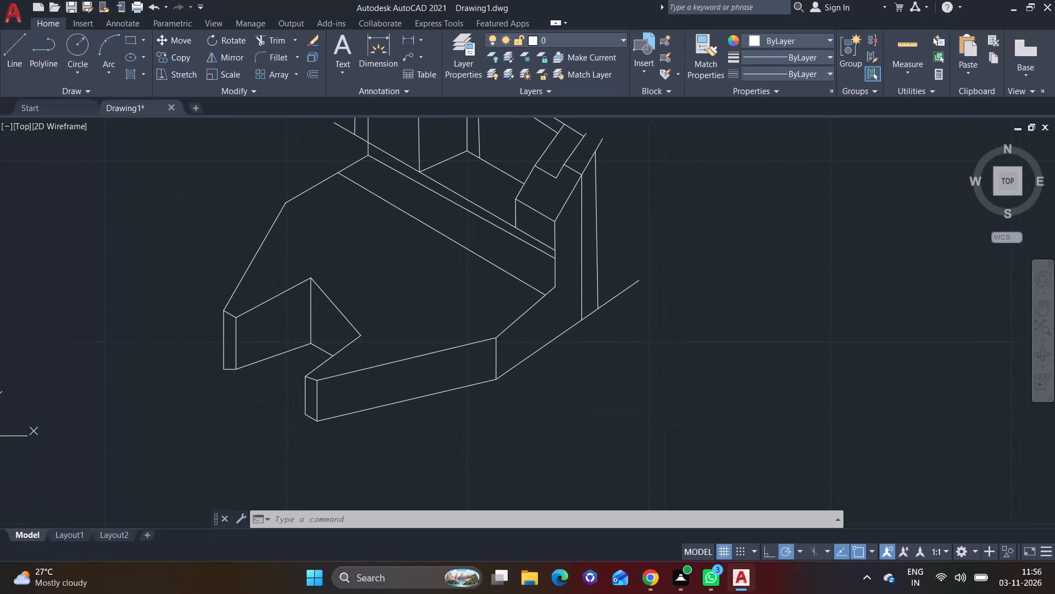
Extend the fork notch's slanted inner edge with a line from its lower end, running down across the front prong.
click(20, 59)
middle_drag(341, 349, 283, 366)
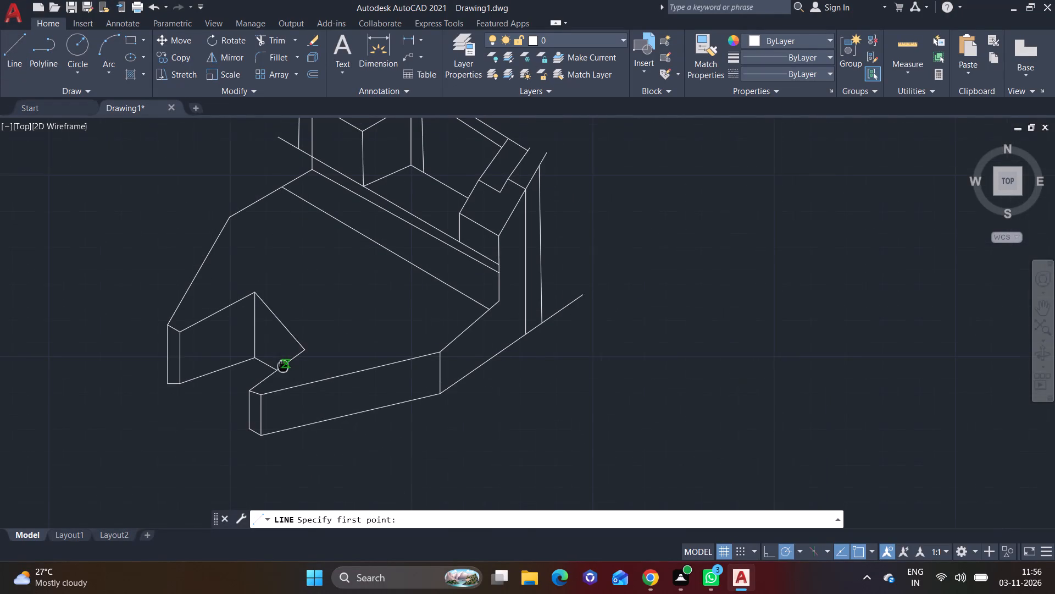
middle_drag(283, 366, 282, 366)
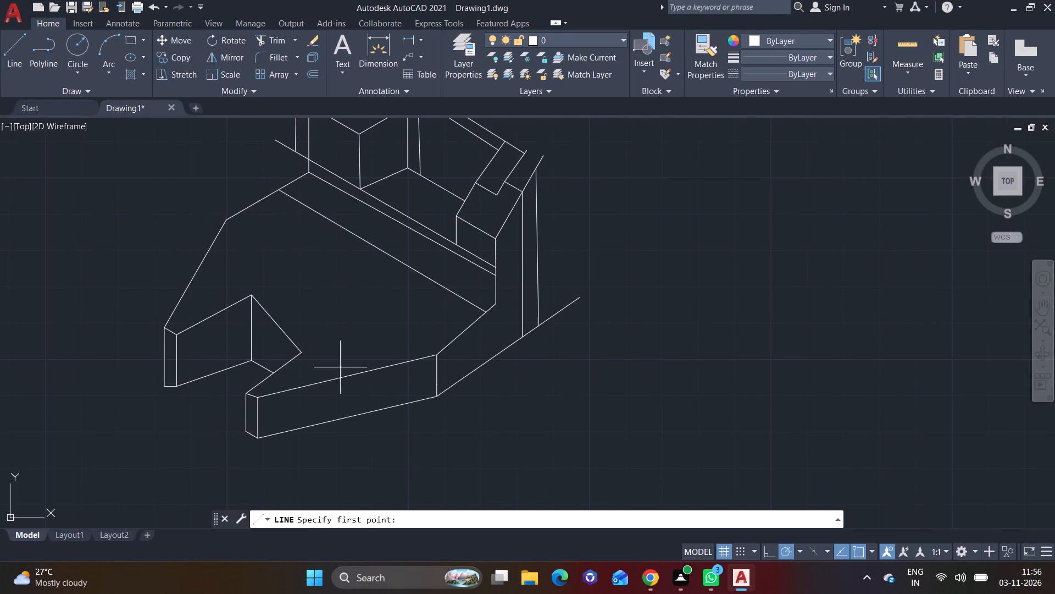
click(302, 355)
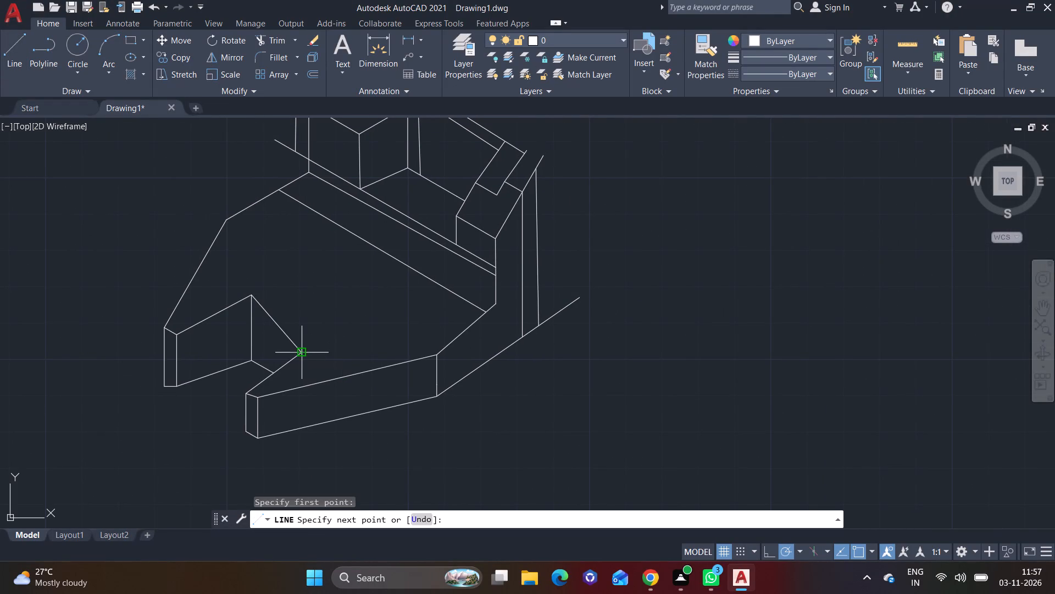
click(342, 396)
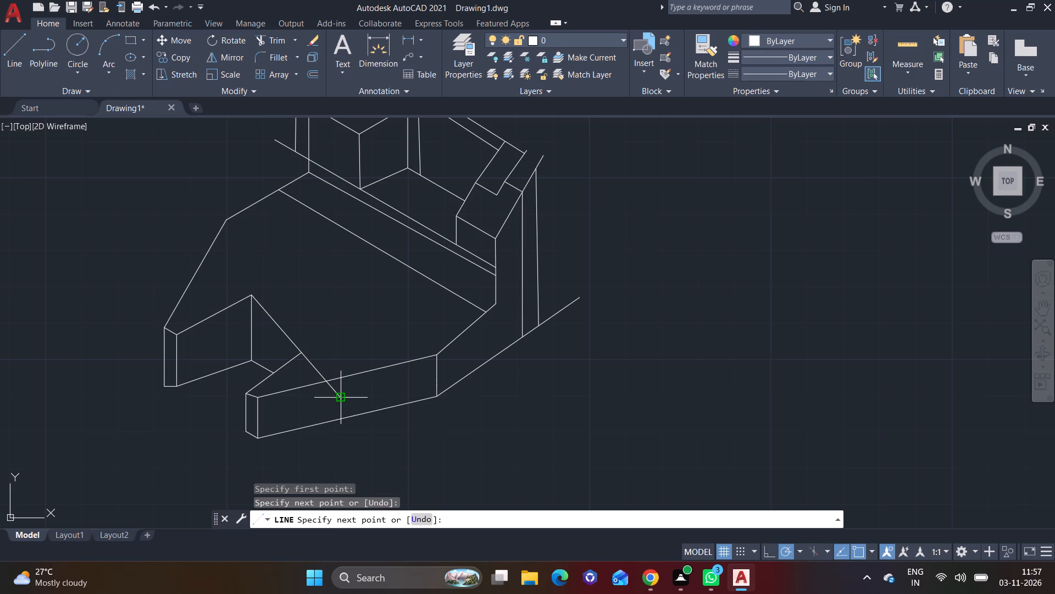
right_click(342, 396)
click(365, 402)
Draw a short extension line from the notch's top inner corner, continuing the rear prong's inner edge up and to the right.
click(3, 64)
middle_drag(231, 296, 223, 313)
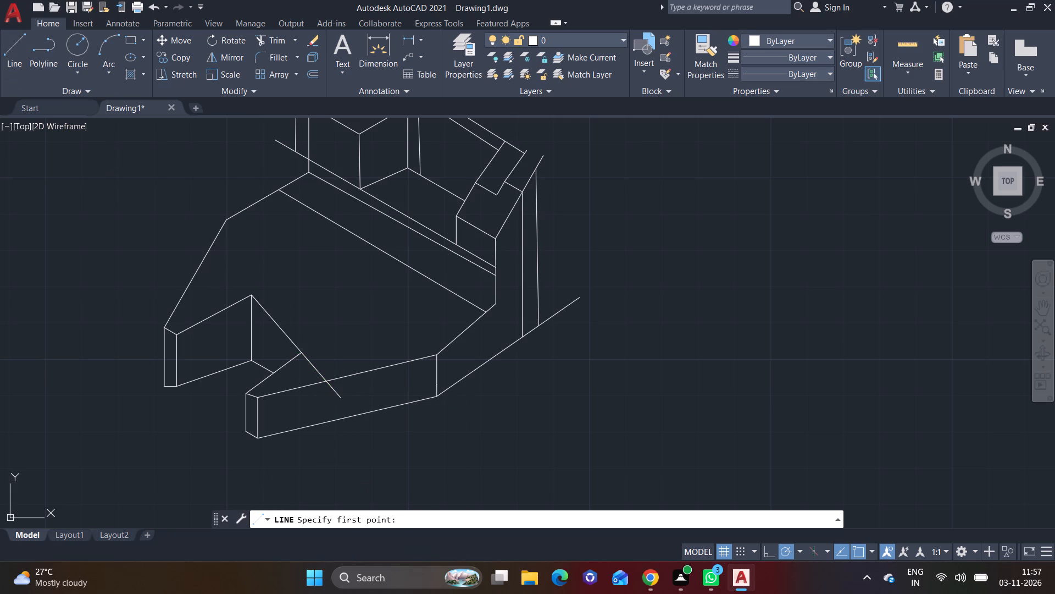
middle_drag(223, 313, 213, 339)
click(4, 54)
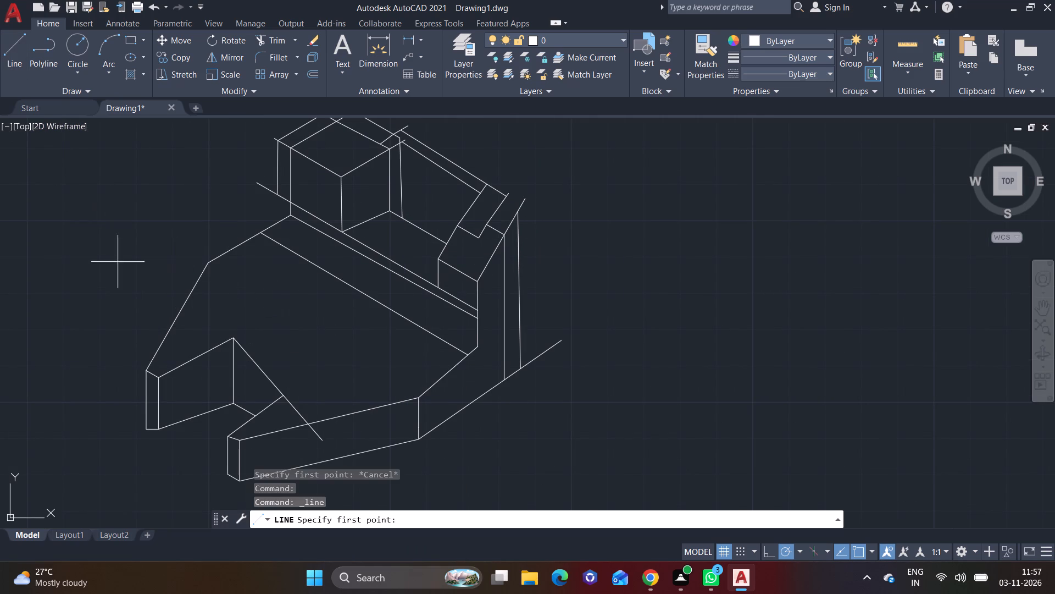
click(235, 336)
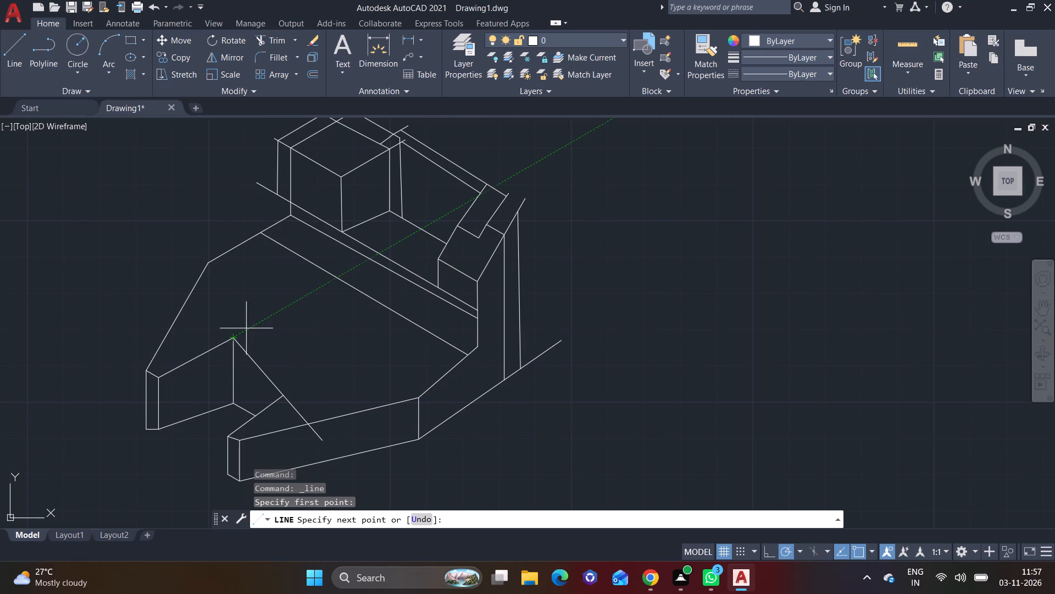
click(266, 317)
right_click(266, 317)
click(308, 327)
Draw a short extension line at 30° up and to the right from the lower end of the notch's slanted edge.
click(18, 56)
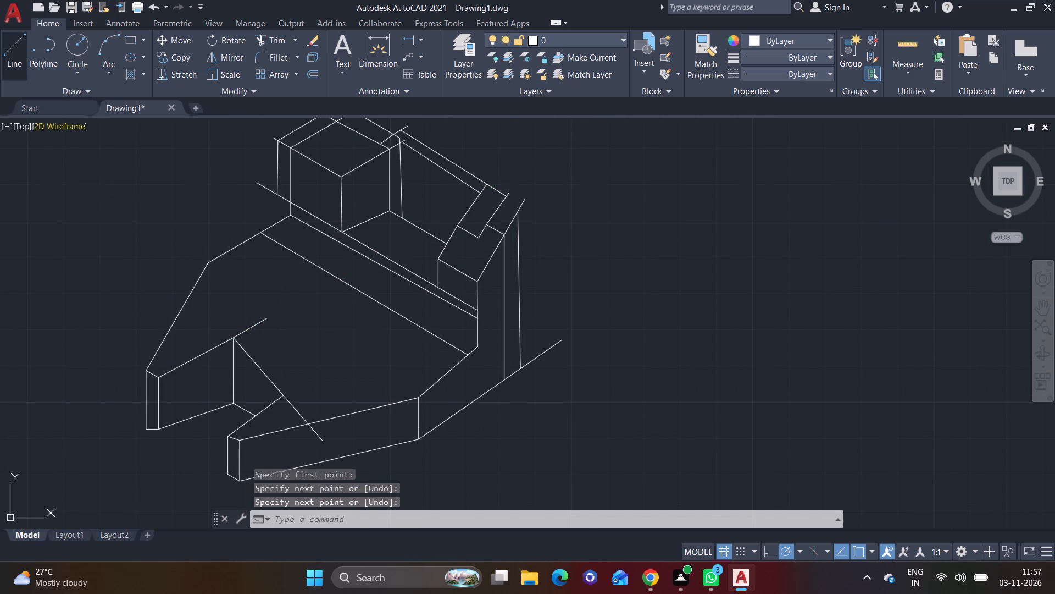
click(285, 395)
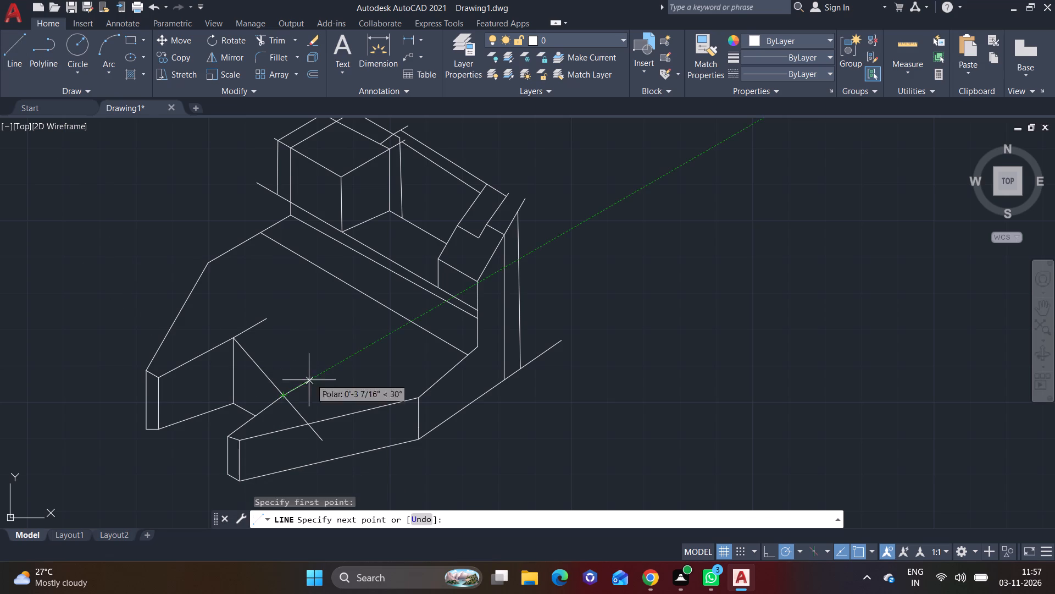
click(323, 373)
right_click(323, 373)
click(342, 377)
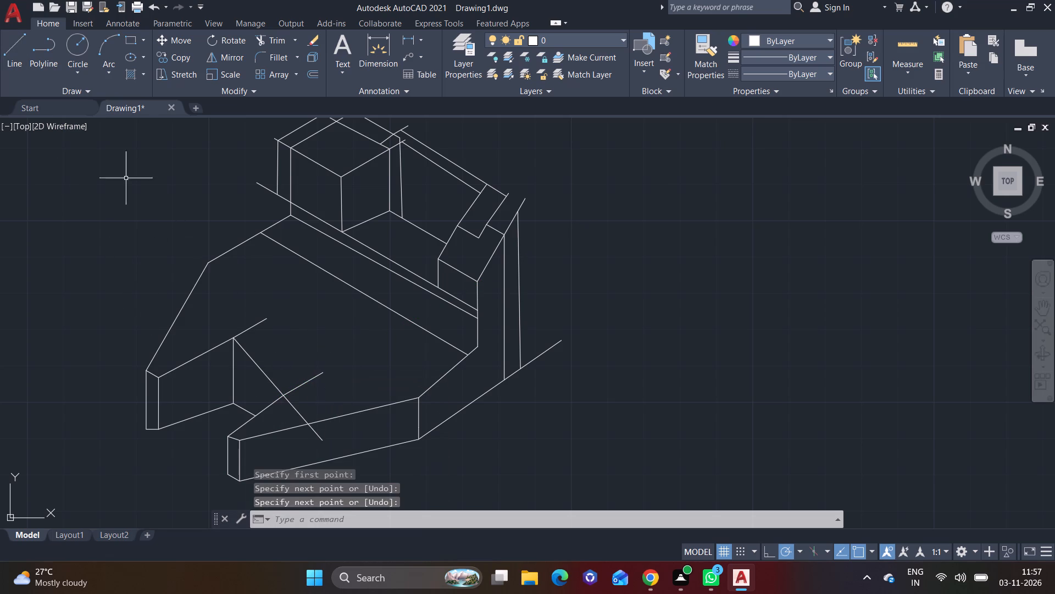
Connect the two notch extension lines with a line just outside the notch's slanted edge, and finish the line.
click(1, 49)
click(25, 70)
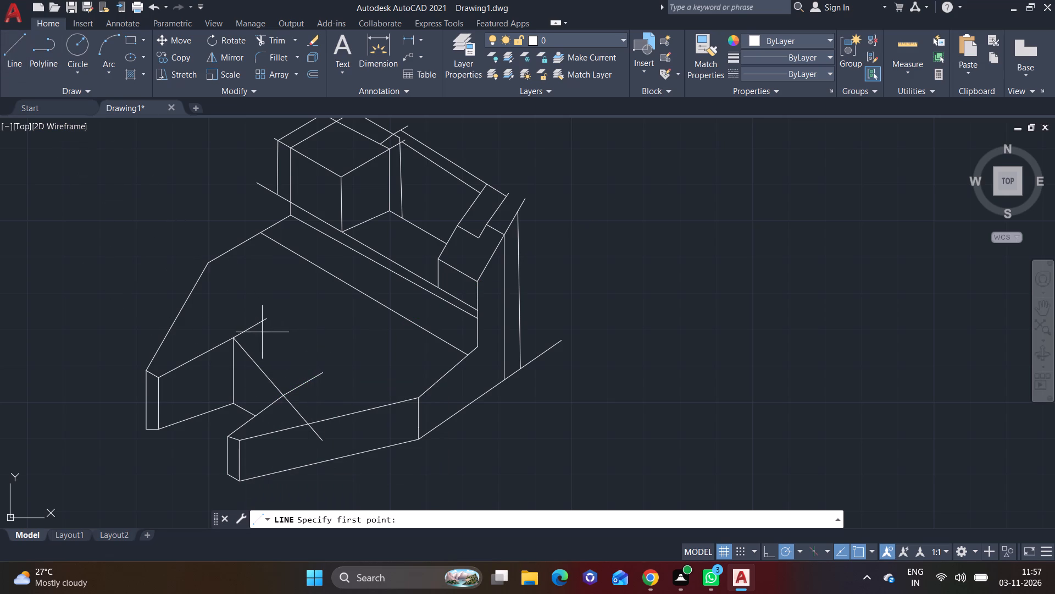
click(252, 327)
click(302, 388)
right_click(302, 388)
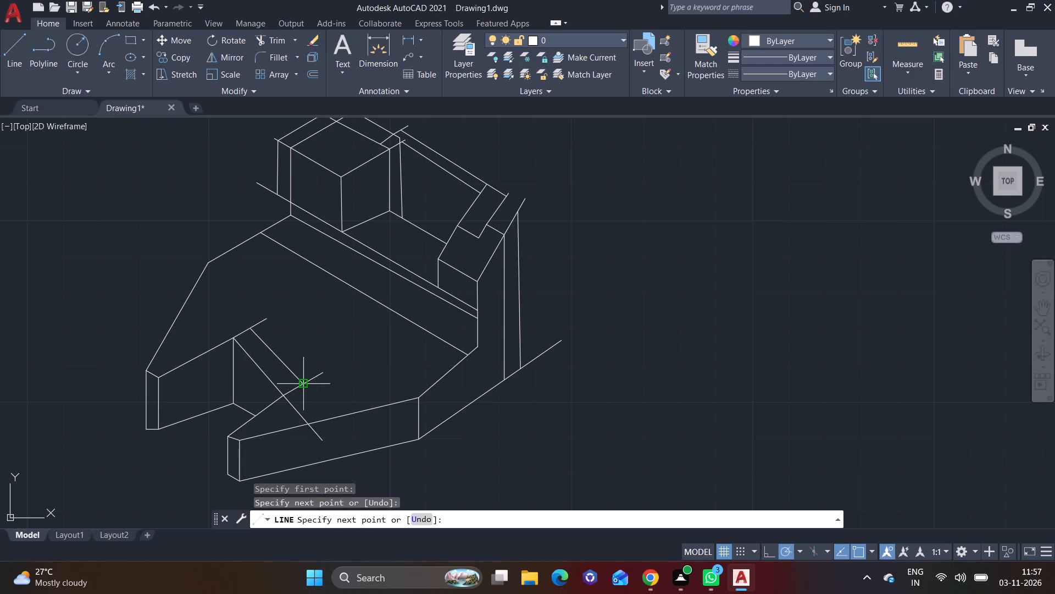
click(322, 394)
Draw a short extension line up and to the left from the rear prong end's top outer corner.
click(1, 49)
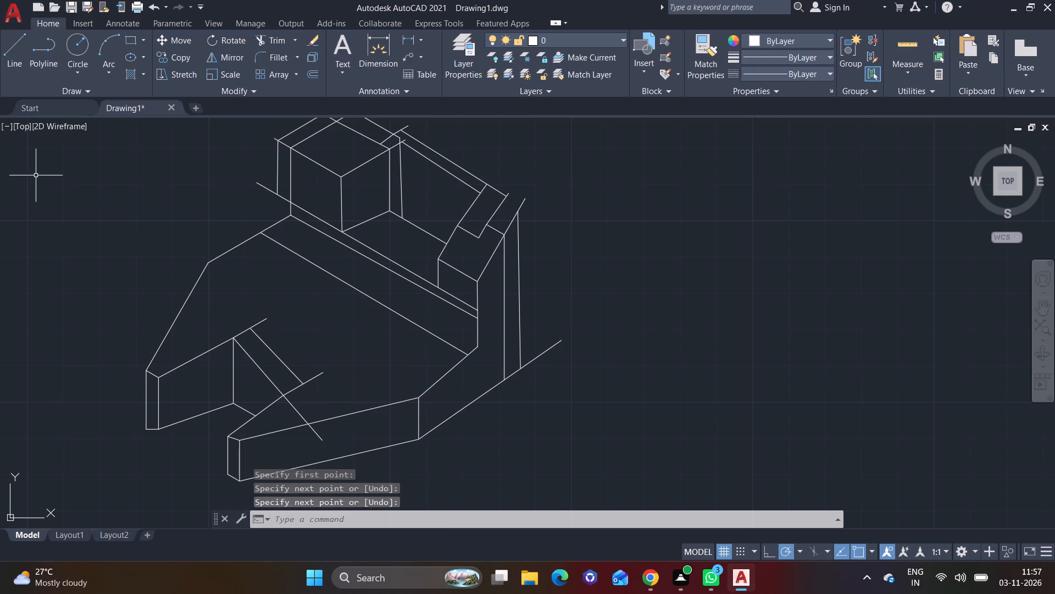
middle_drag(176, 350, 309, 226)
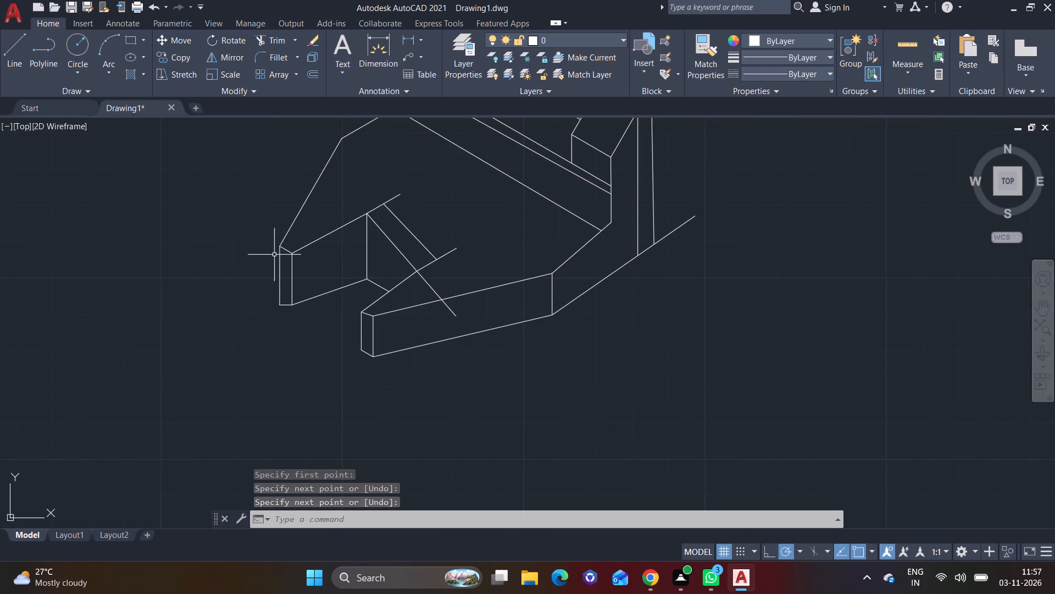
click(9, 54)
middle_drag(130, 229, 111, 281)
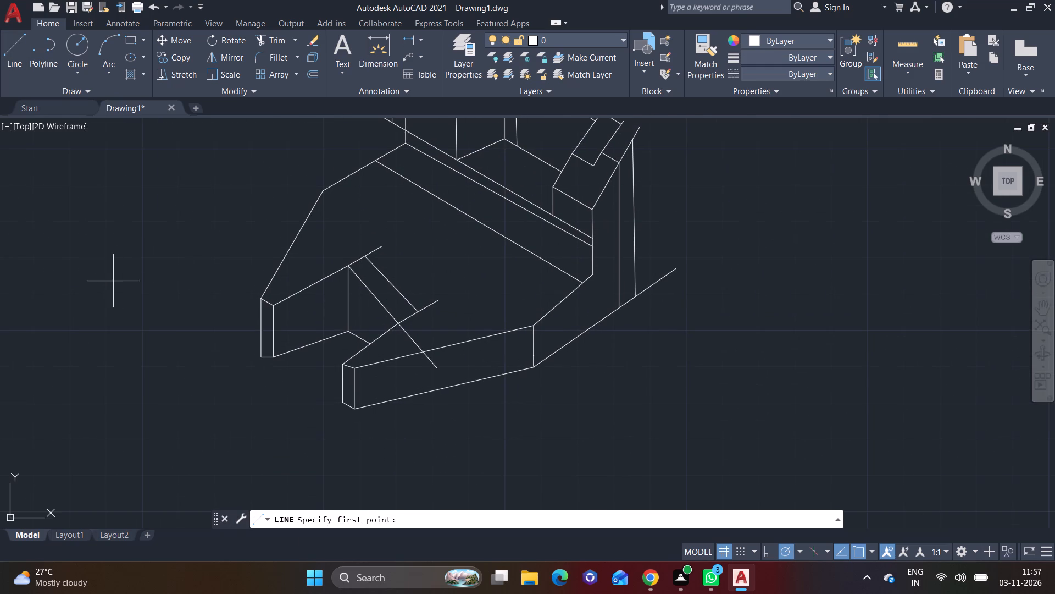
click(258, 296)
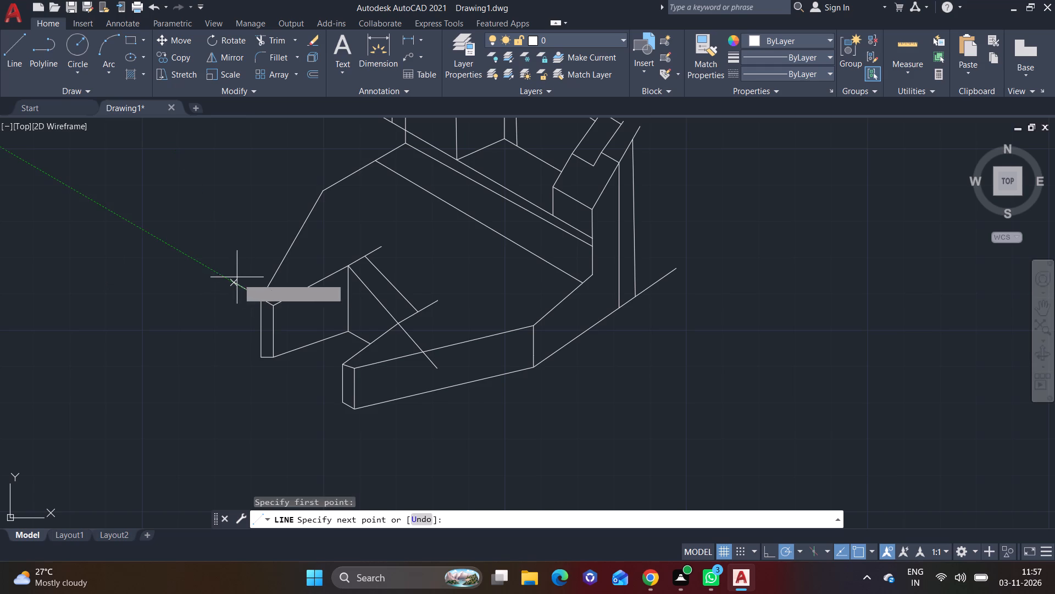
click(235, 276)
right_click(235, 276)
click(253, 284)
Draw an extension line up and to the left from the rear prong end's bottom outer corner.
click(14, 45)
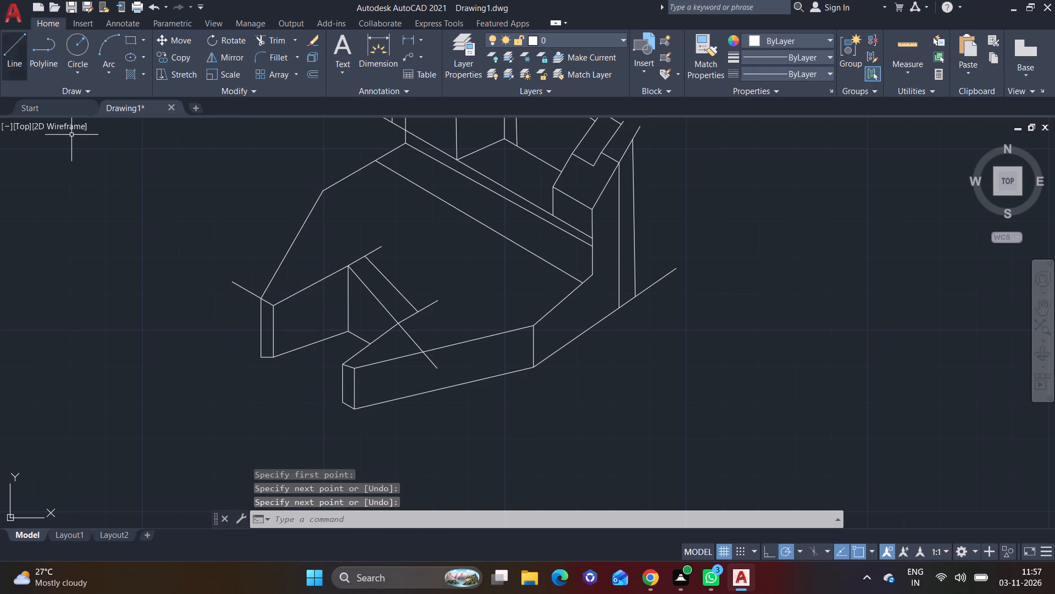
click(259, 357)
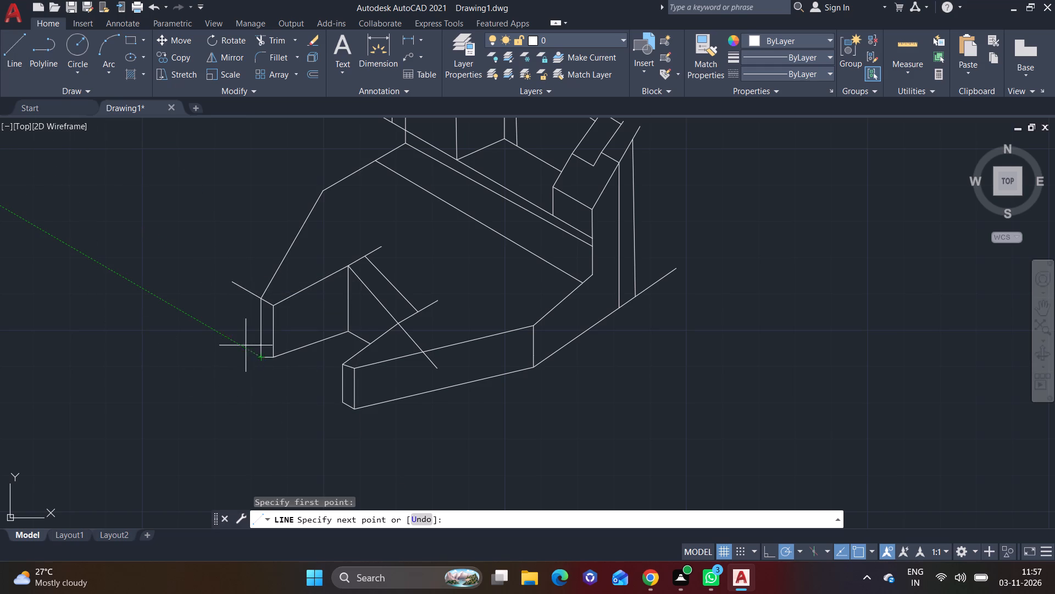
click(203, 328)
right_click(203, 328)
click(228, 336)
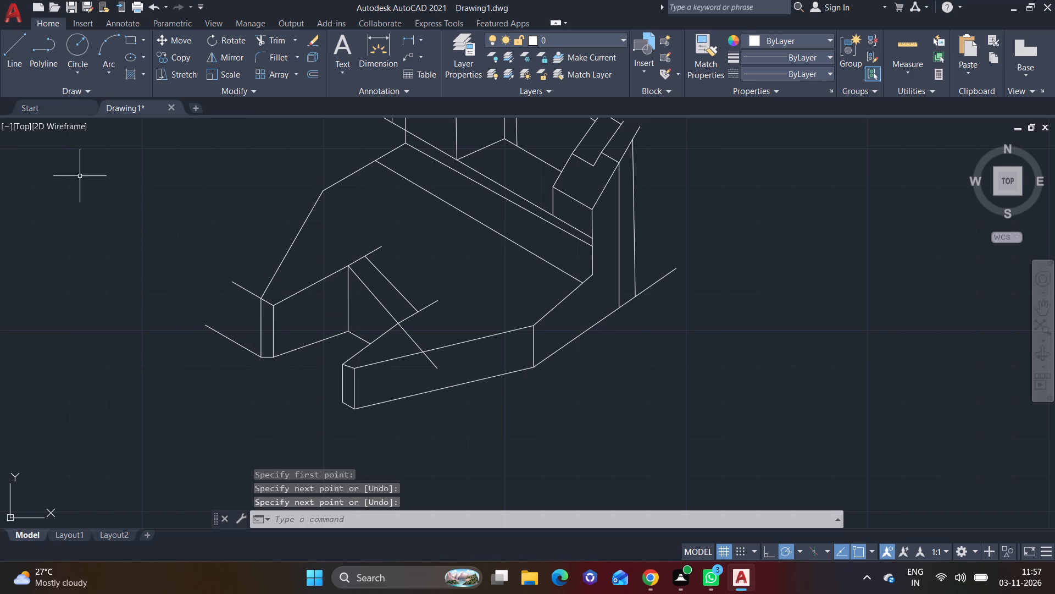
Connect the rear prong's two extension lines with a near-vertical line just outside its end edge.
click(13, 49)
scroll(199, 307, up, 1)
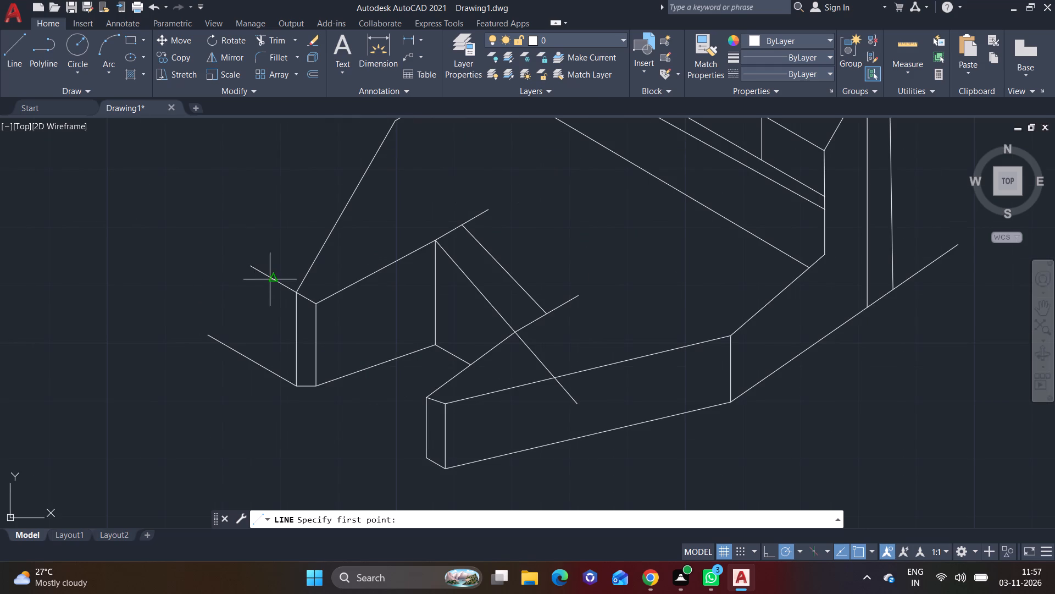
click(268, 276)
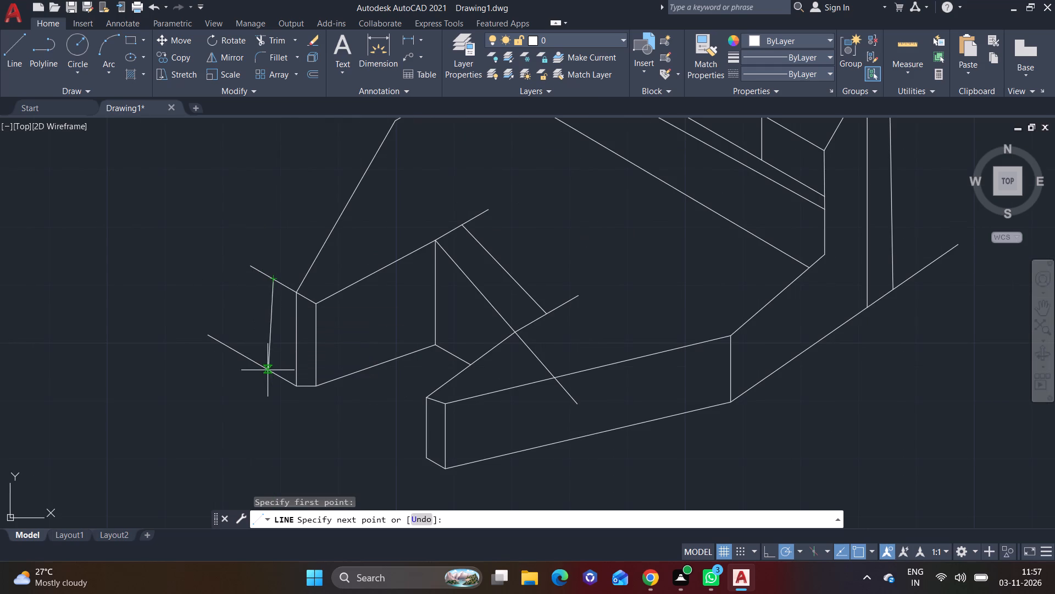
click(275, 374)
right_click(275, 374)
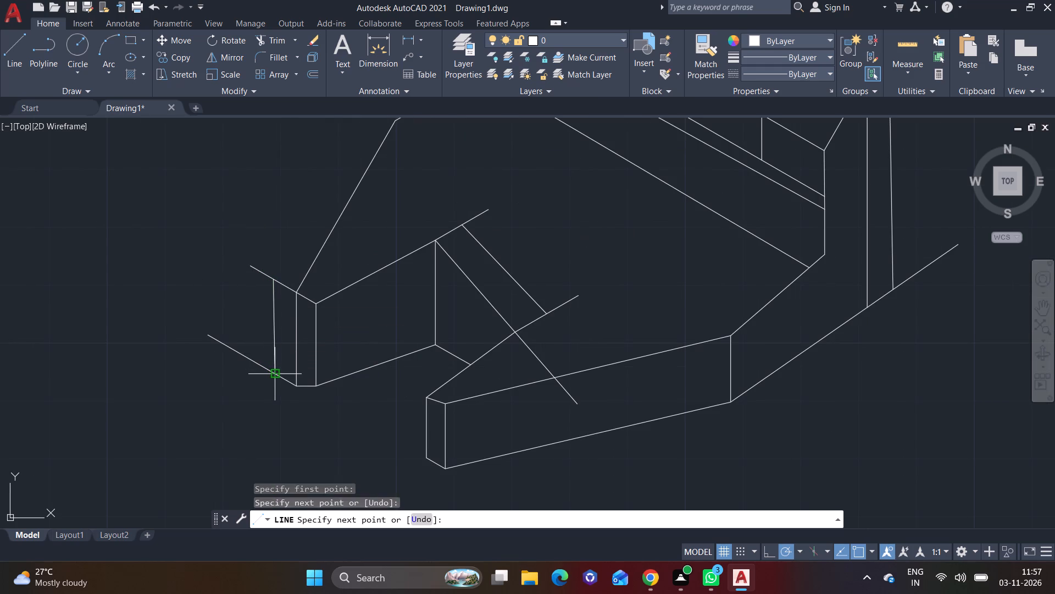
click(303, 384)
Draw a short extension line down and to the left from the lower end of the rear prong's near-vertical connecting line.
click(2, 63)
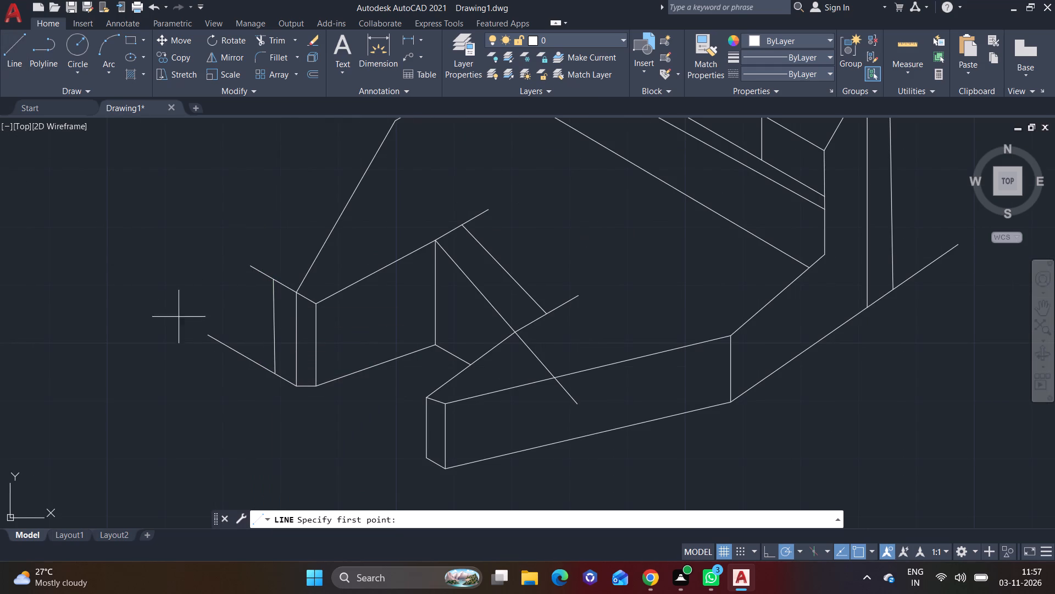
middle_drag(187, 320, 188, 216)
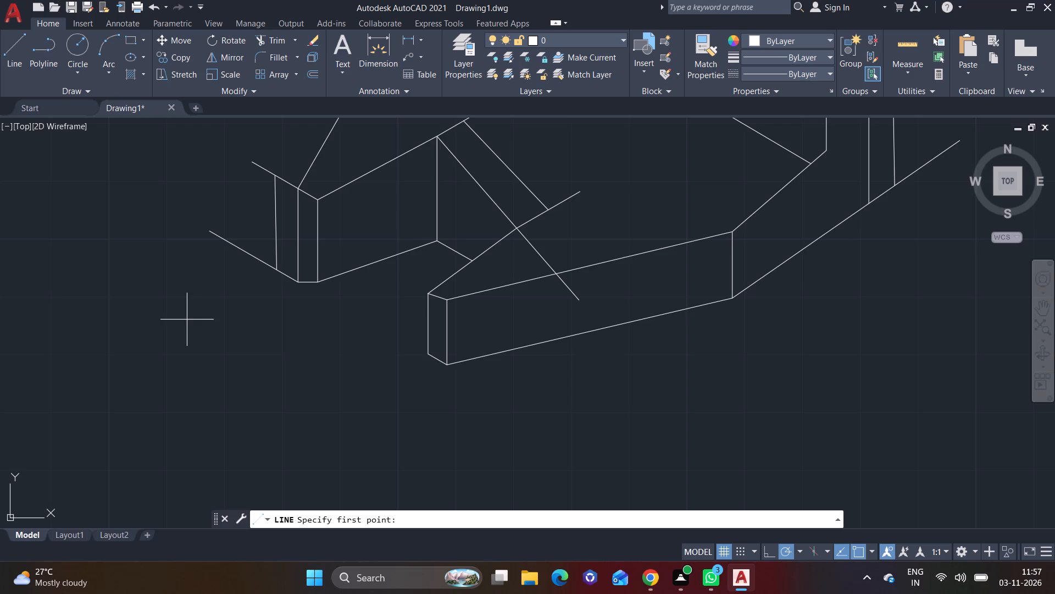
middle_drag(295, 206, 243, 268)
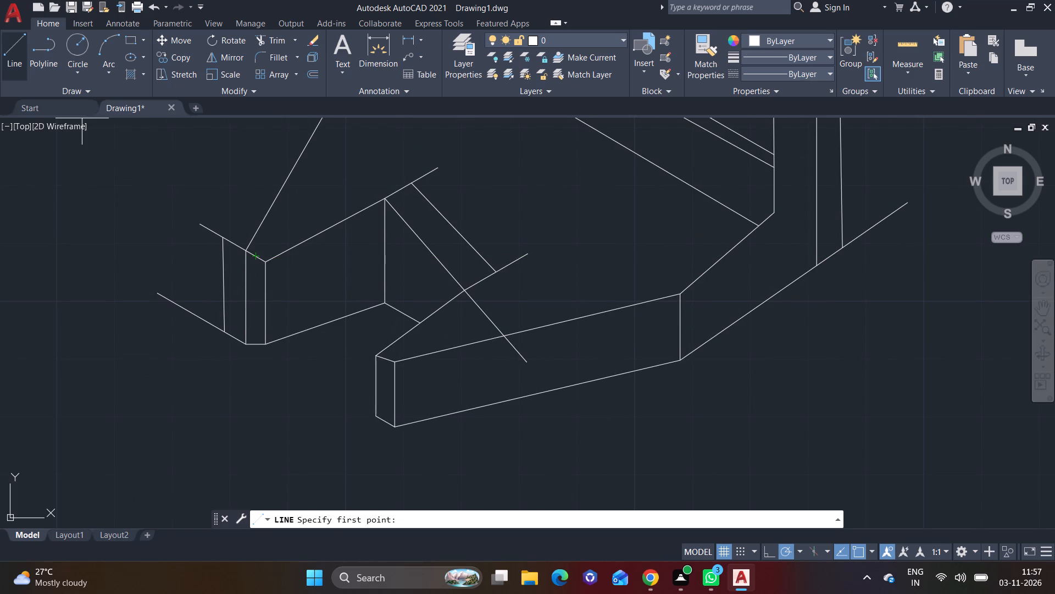
click(20, 62)
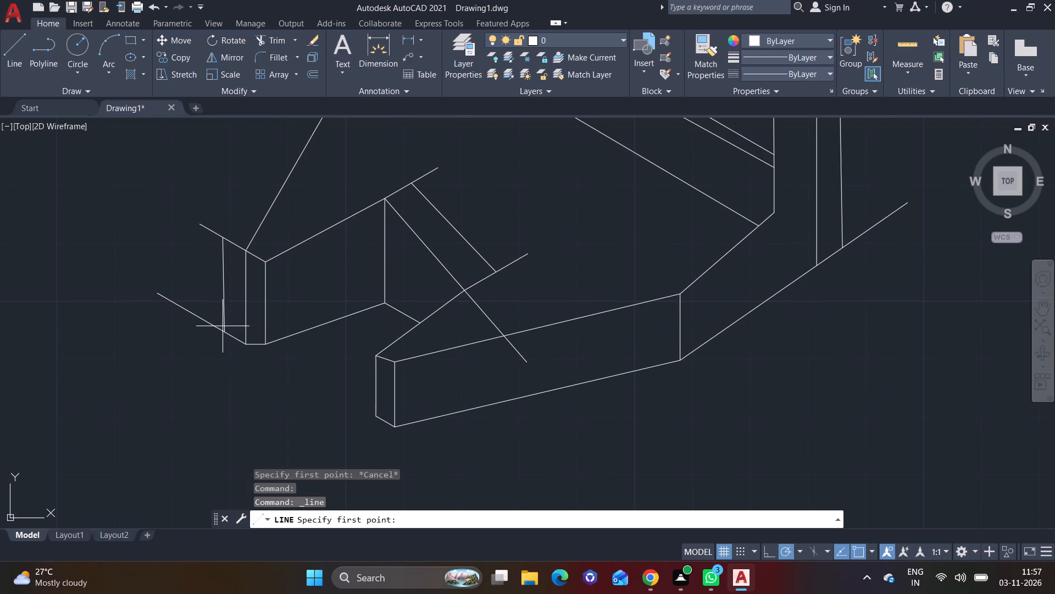
click(223, 331)
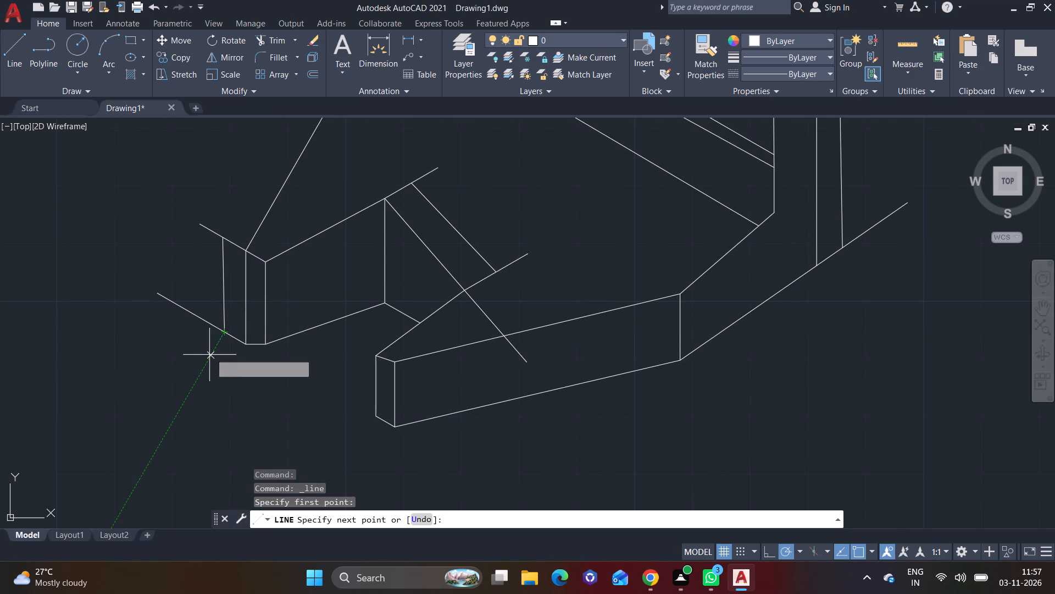
click(204, 361)
right_click(204, 361)
click(237, 372)
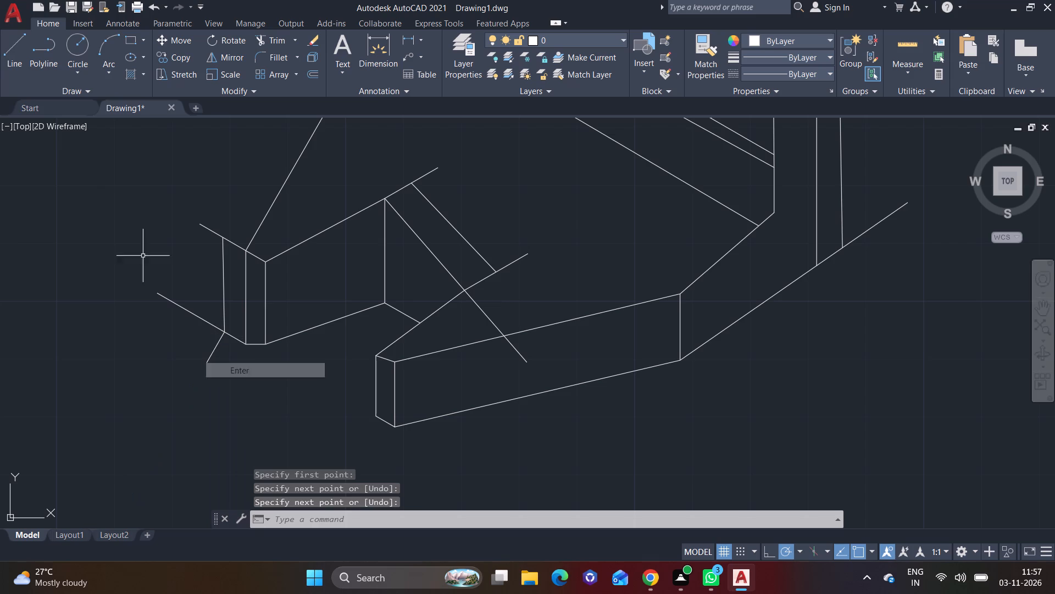
Draw a short extension line down and to the left from the front prong end's bottom corner.
click(5, 64)
middle_drag(265, 371, 251, 329)
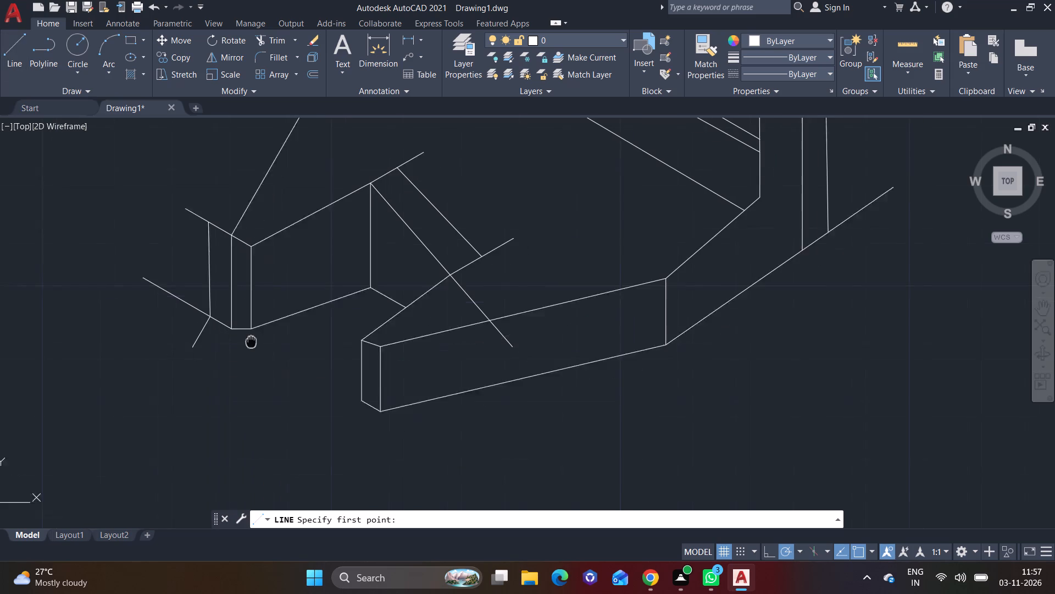
middle_drag(251, 329, 256, 306)
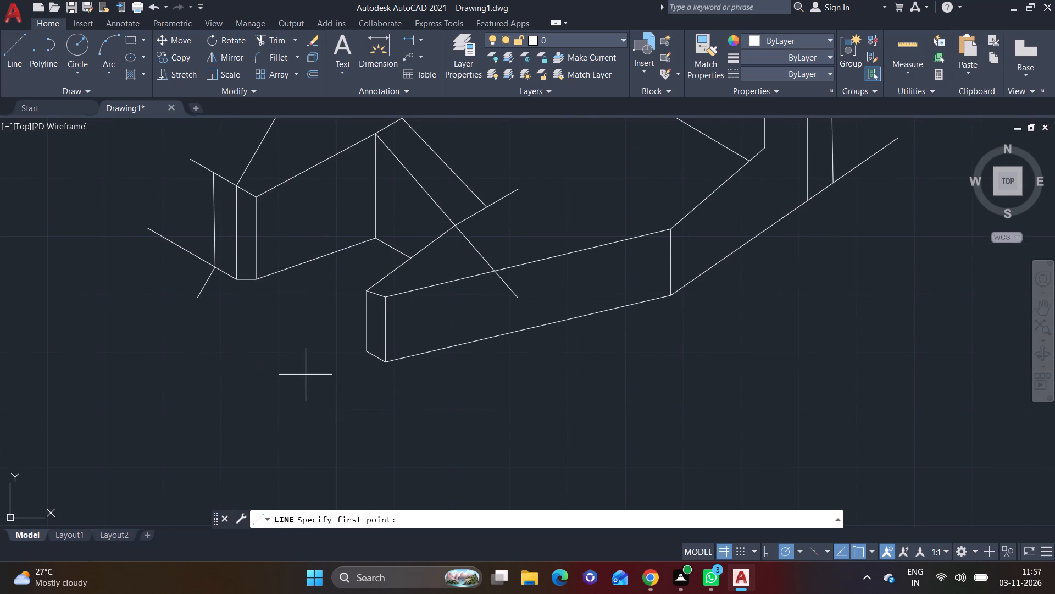
click(384, 362)
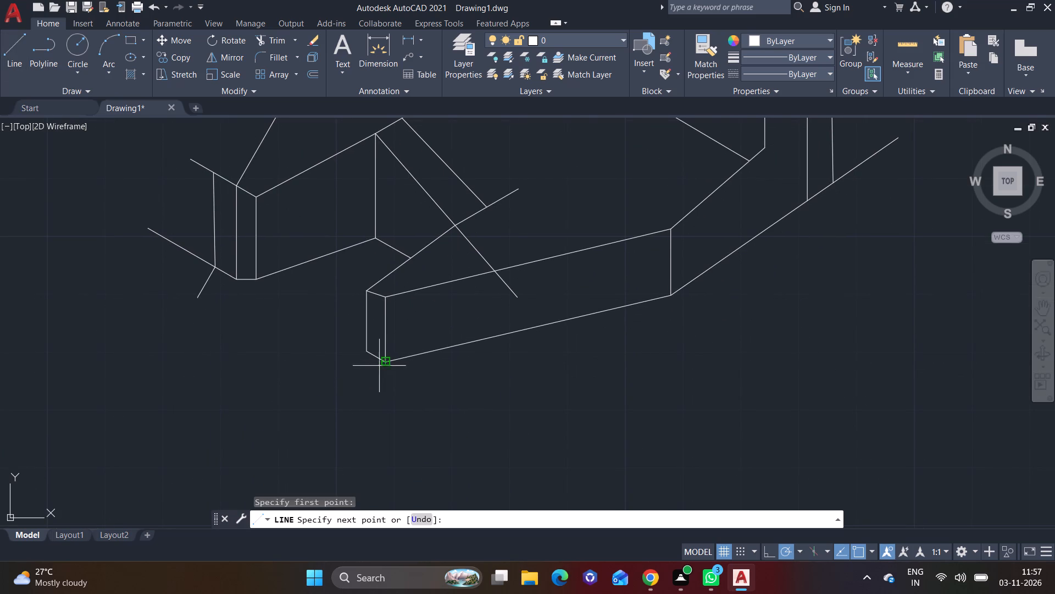
click(360, 393)
right_click(360, 393)
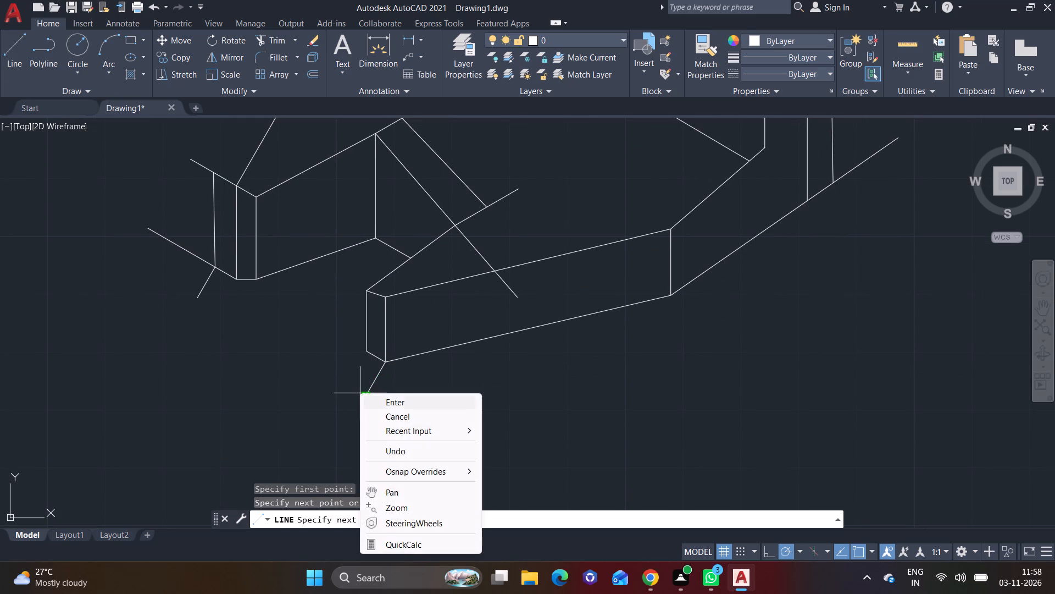
click(391, 397)
Connect the rear and front prongs' short down-left extension lines with a straight line running in front of the fork opening.
click(9, 61)
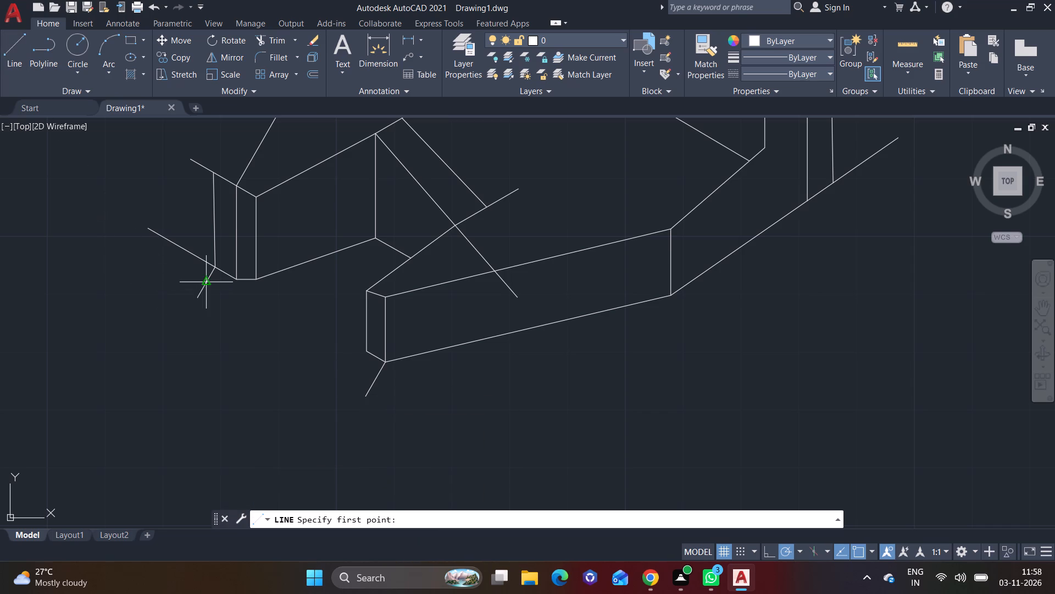
click(208, 285)
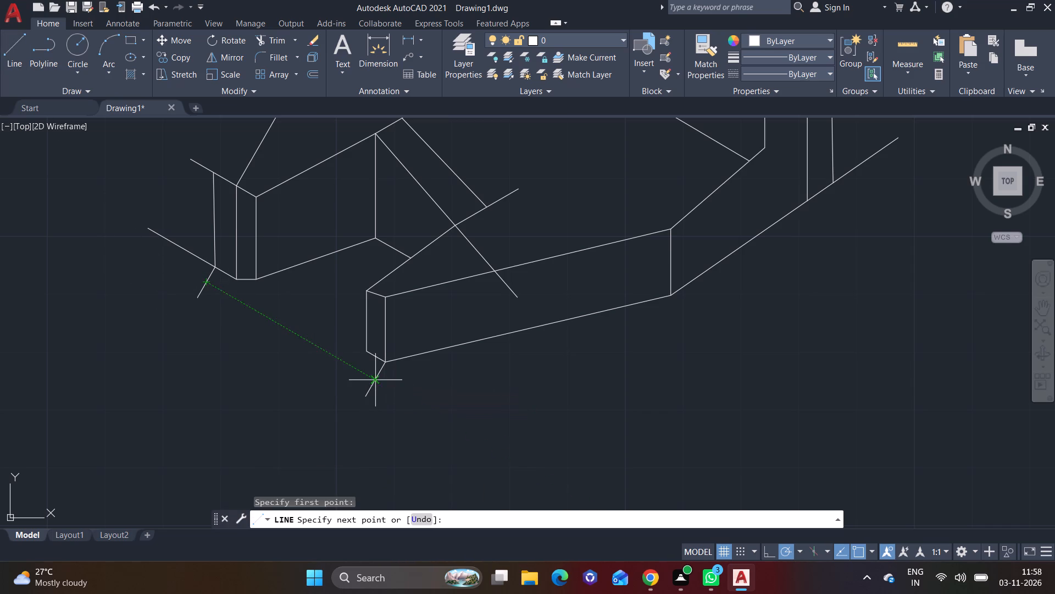
click(375, 381)
right_click(375, 381)
click(393, 387)
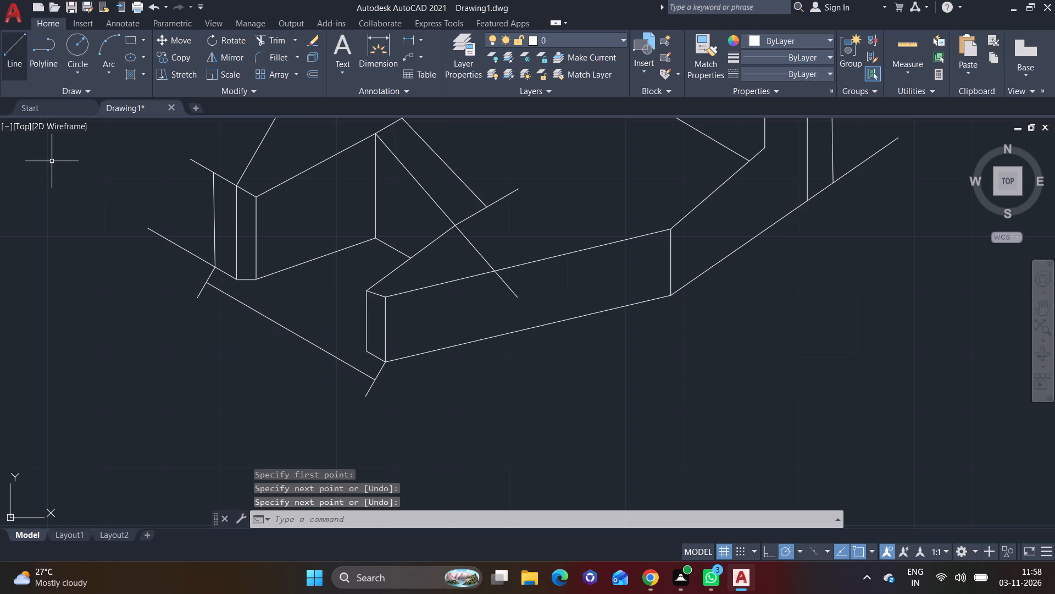
Draw an extension line down and to the right from the front prong end's bottom corner.
click(8, 51)
middle_drag(302, 306, 101, 246)
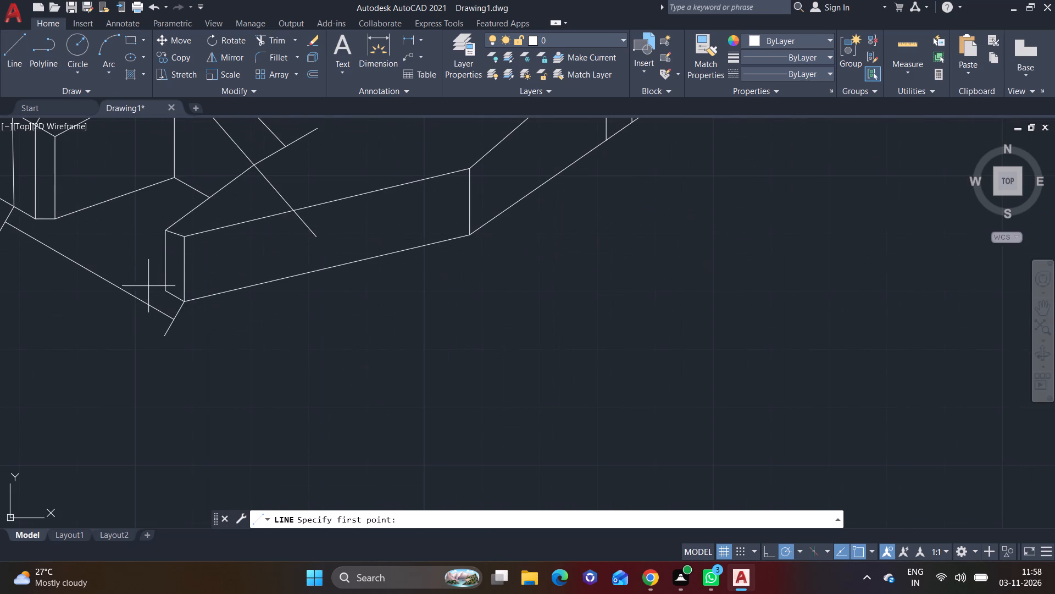
click(183, 300)
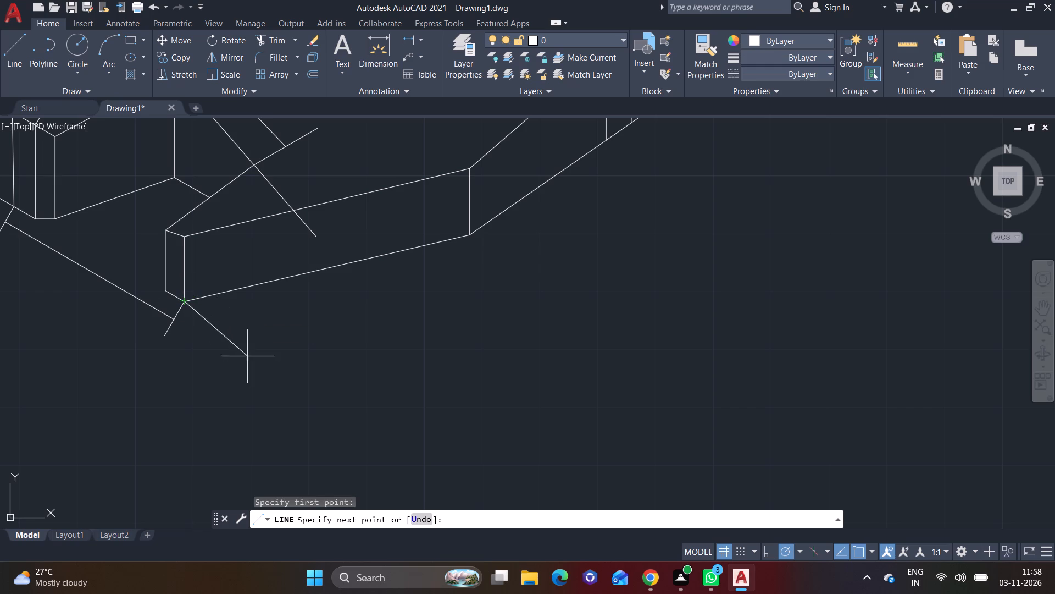
click(298, 367)
right_click(298, 367)
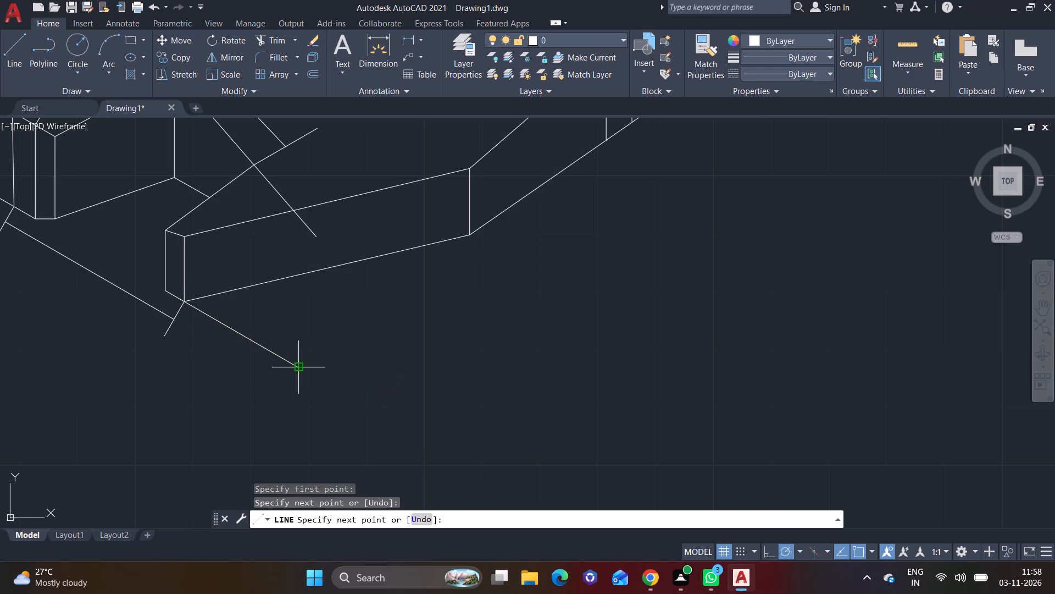
click(324, 374)
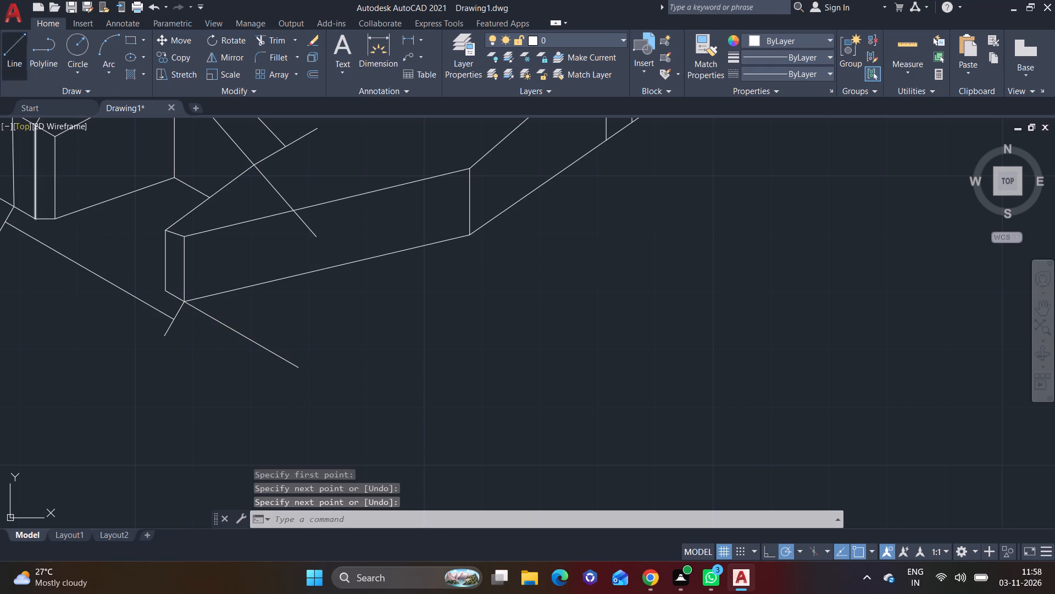
Draw an extension line about 1'-6" long at 330° from the body's bottom corner below the notched end block.
click(11, 57)
scroll(209, 345, down, 1)
middle_drag(266, 389, 243, 399)
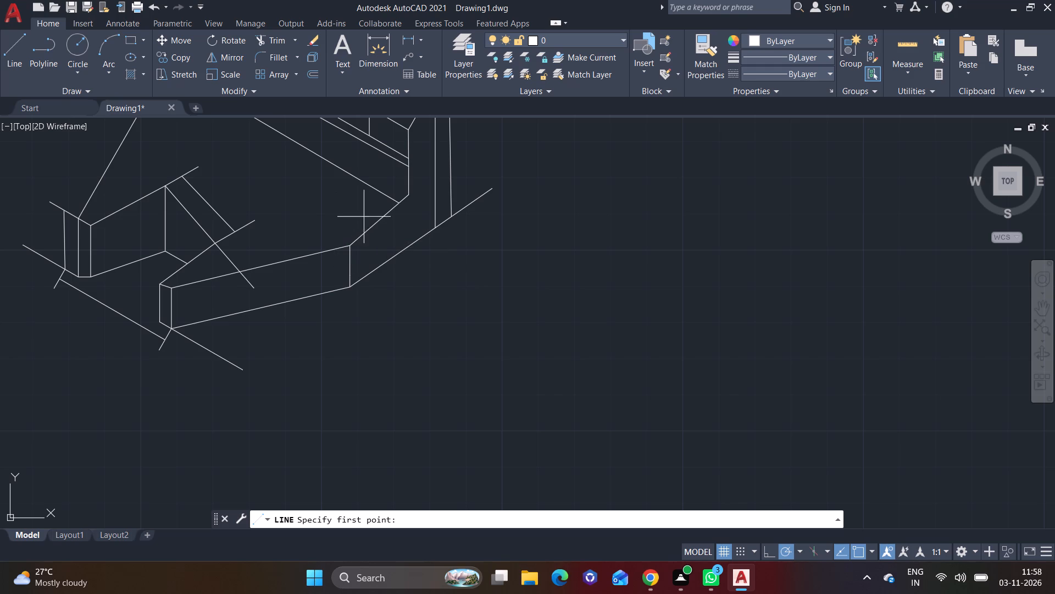
middle_drag(432, 265, 427, 304)
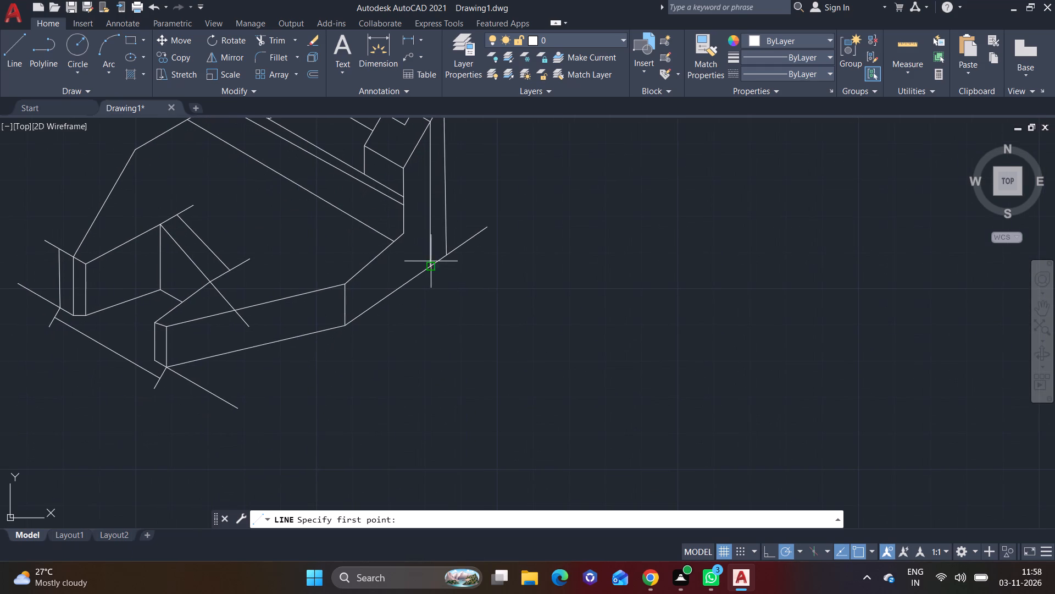
click(430, 265)
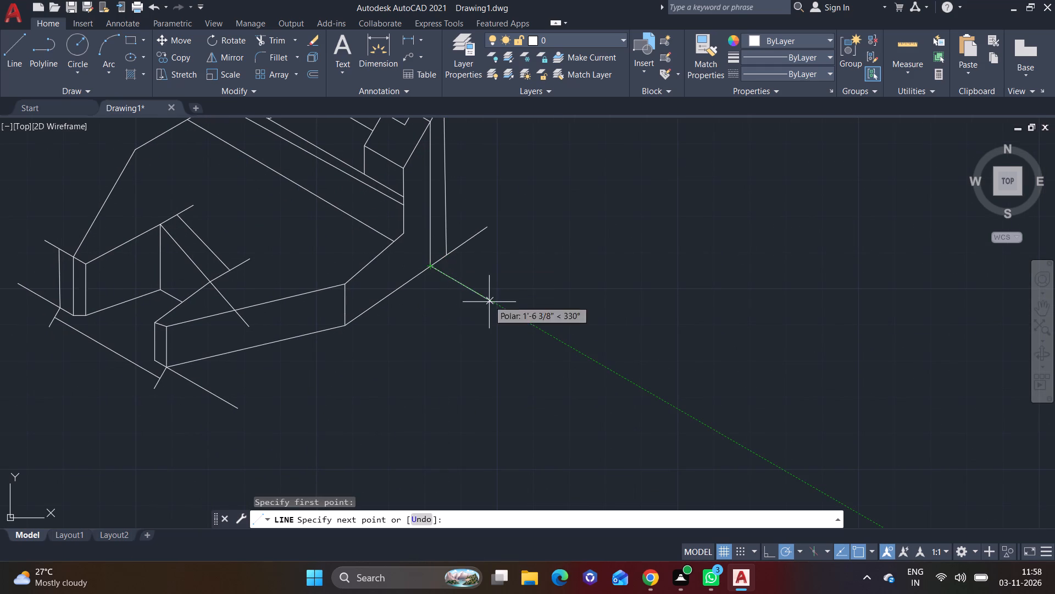
click(489, 306)
right_click(489, 306)
click(524, 317)
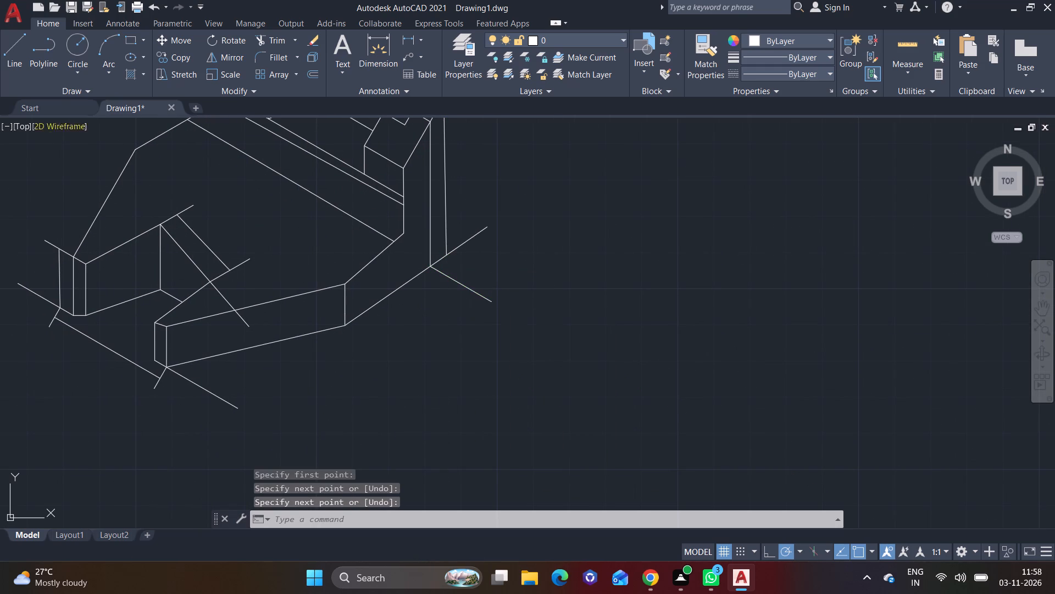
Connect the two down-right extension lines with a long line outside the body's lower front edges.
click(8, 60)
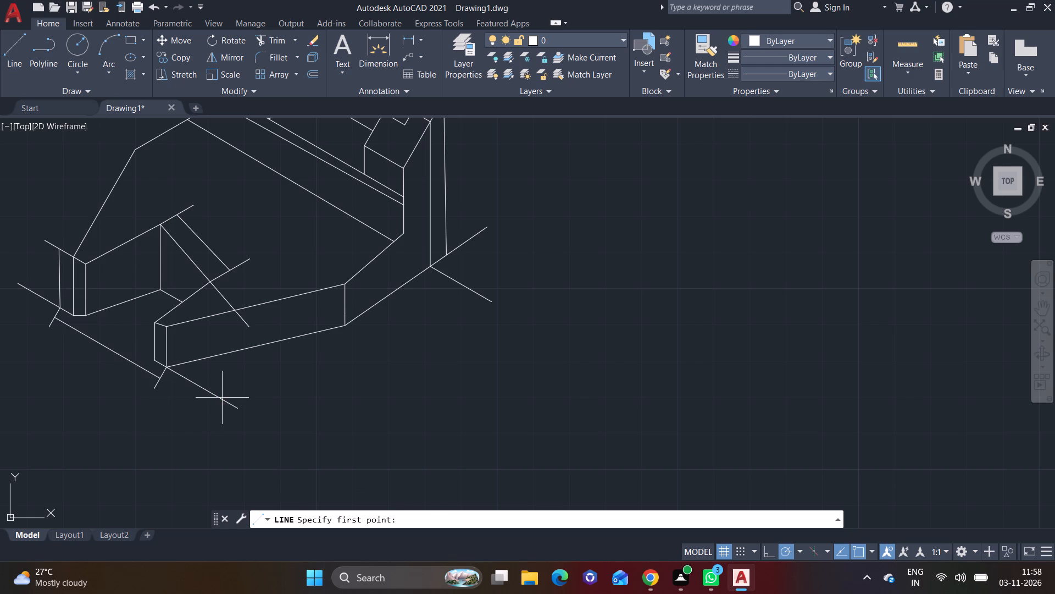
click(222, 398)
click(480, 296)
right_click(480, 296)
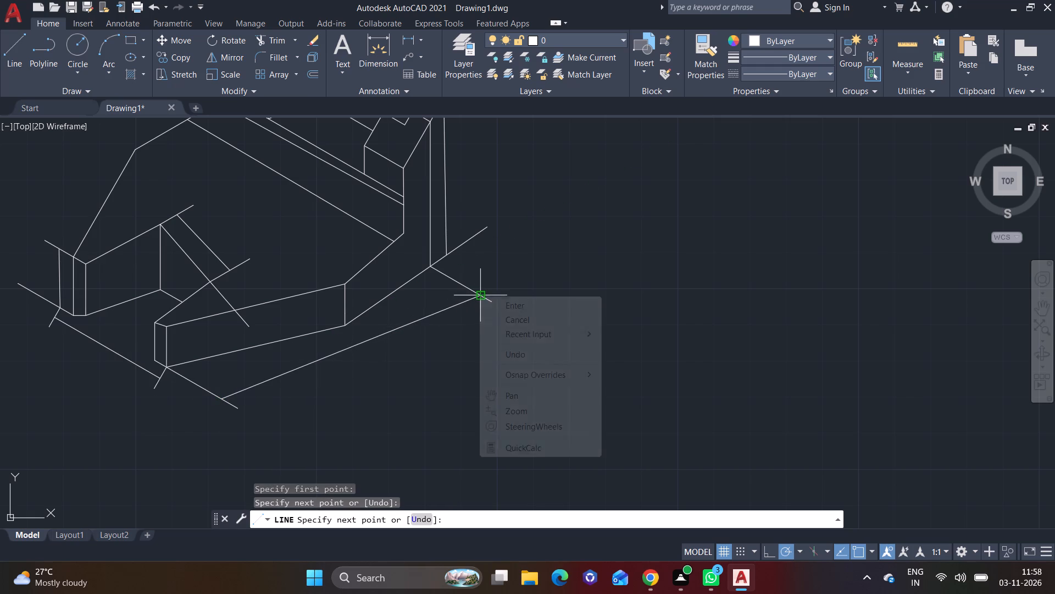
click(498, 306)
Draw a short extension line down and to the right from the bottom corner of the front prong's bend.
click(5, 65)
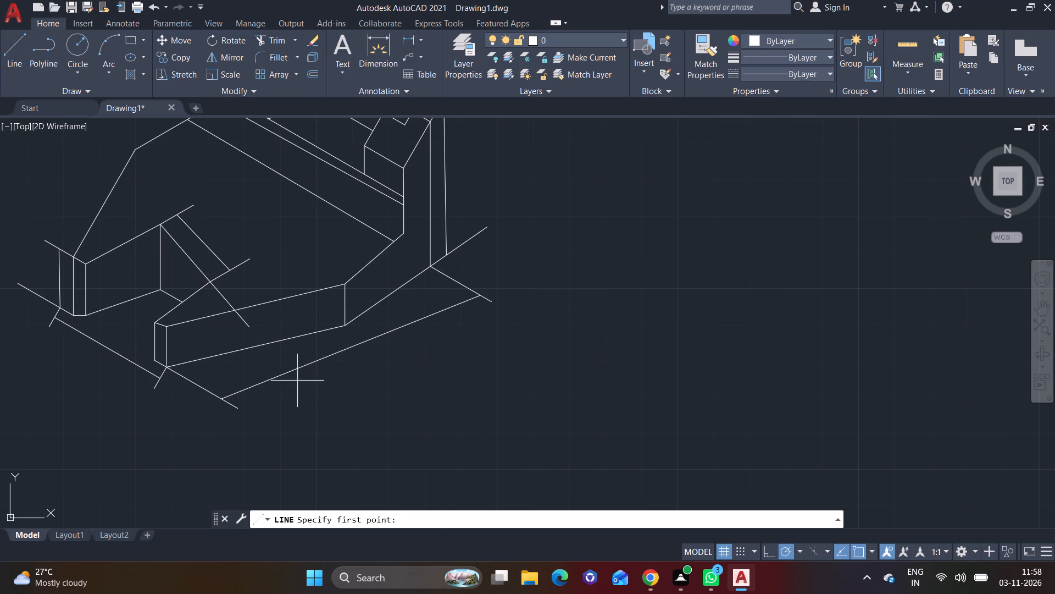
scroll(316, 363, up, 2)
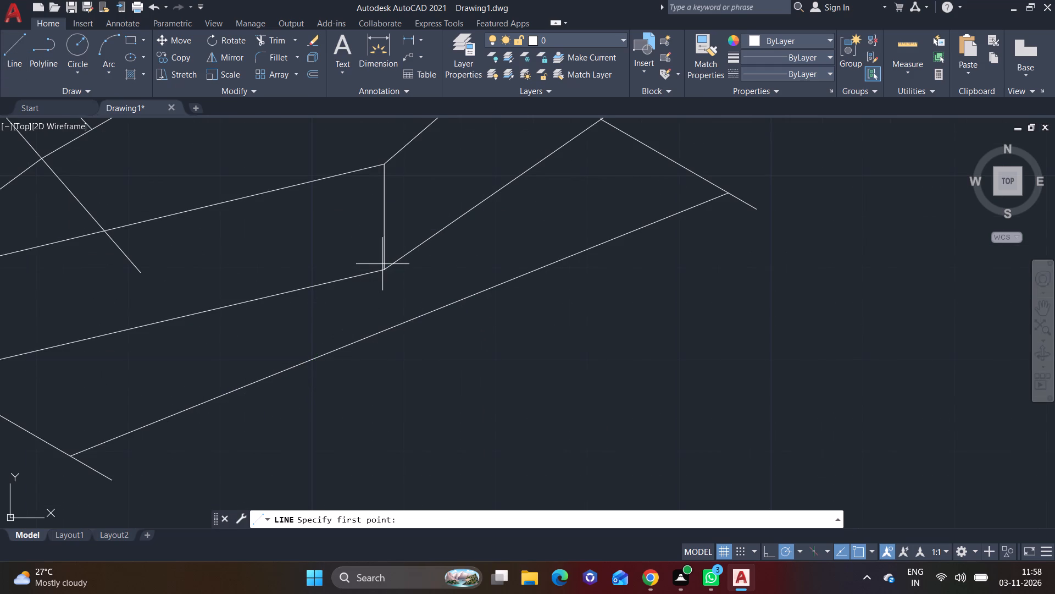
click(384, 266)
click(407, 296)
right_click(407, 296)
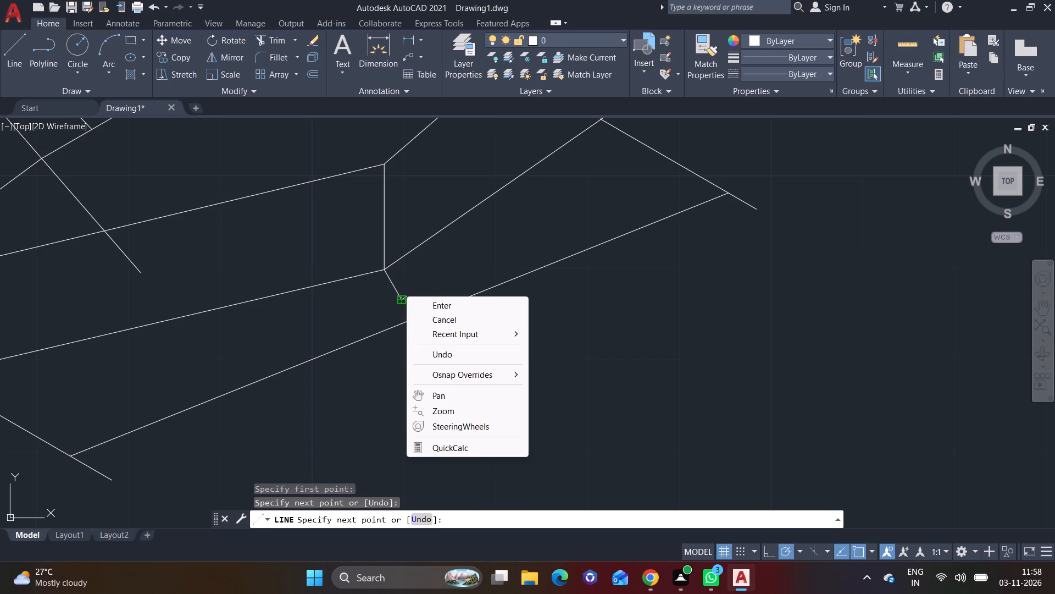
click(438, 305)
Connect the prong end's down-right extension line to the bend's short extension line, inside the long outer connecting line.
scroll(115, 359, down, 2)
click(13, 64)
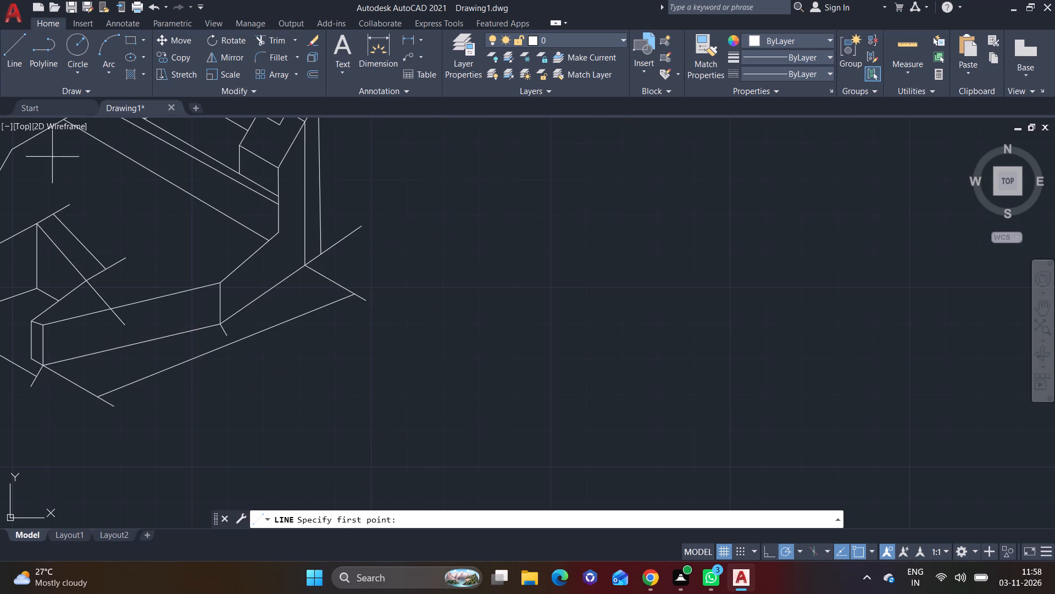
middle_drag(135, 309, 251, 308)
scroll(222, 356, up, 3)
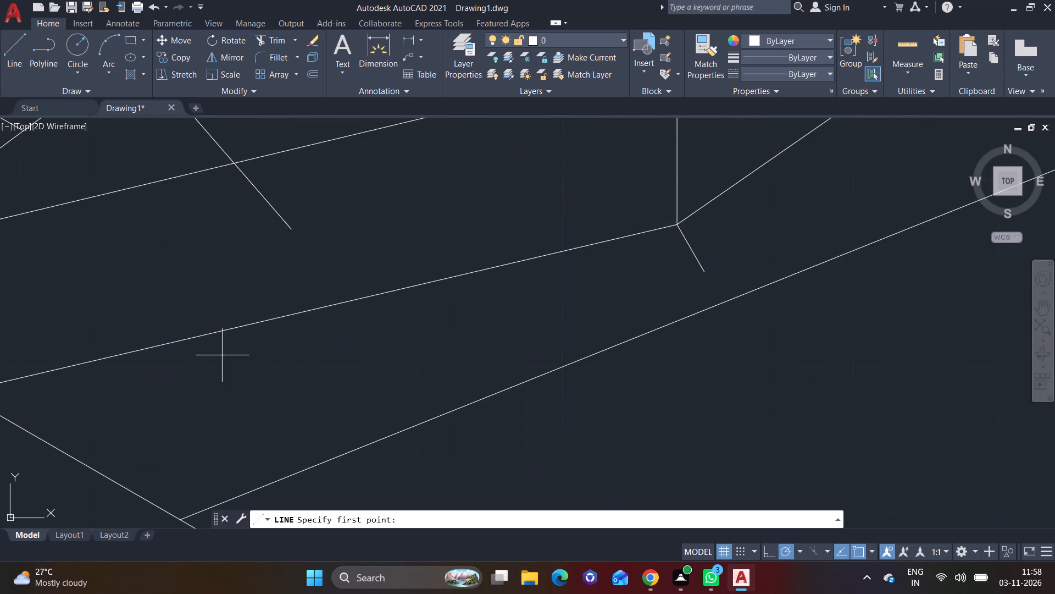
drag(113, 480, 124, 474)
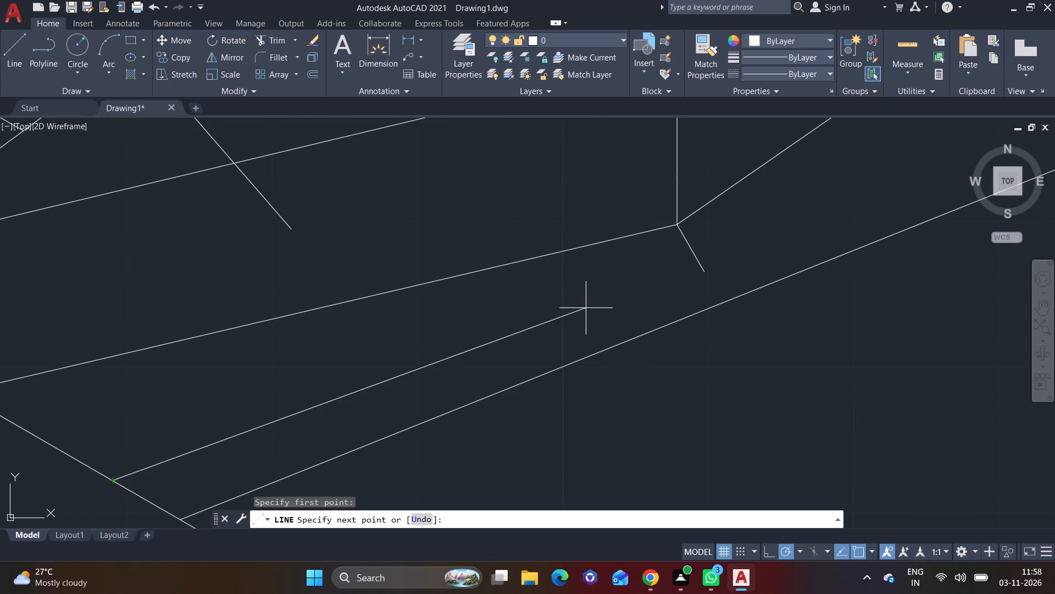
click(697, 256)
right_click(697, 256)
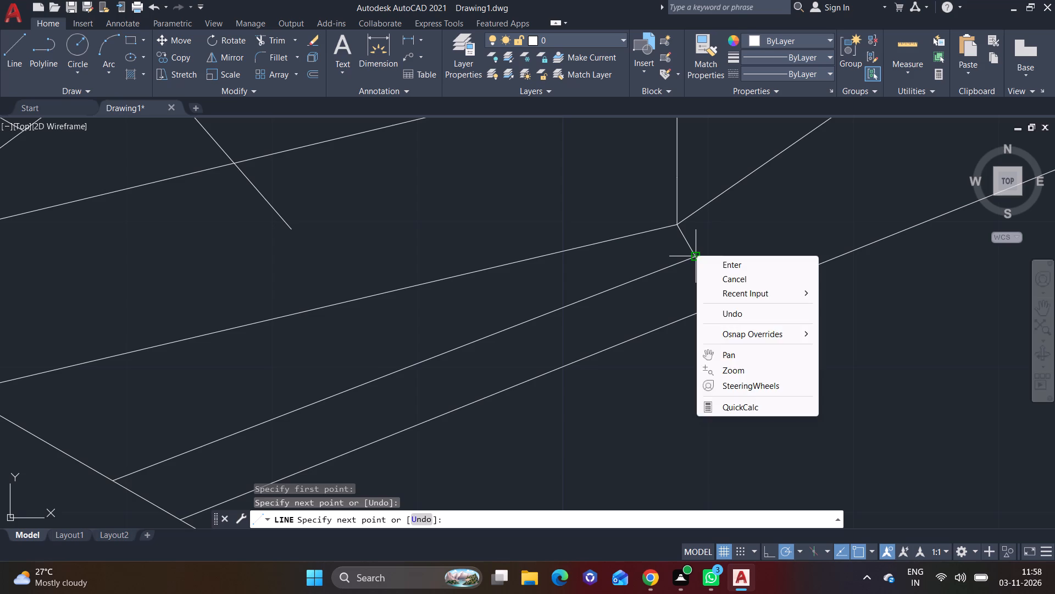
click(720, 260)
Draw an extension line down and to the right from the front prong end's top front corner, across its side face.
scroll(525, 294, down, 2)
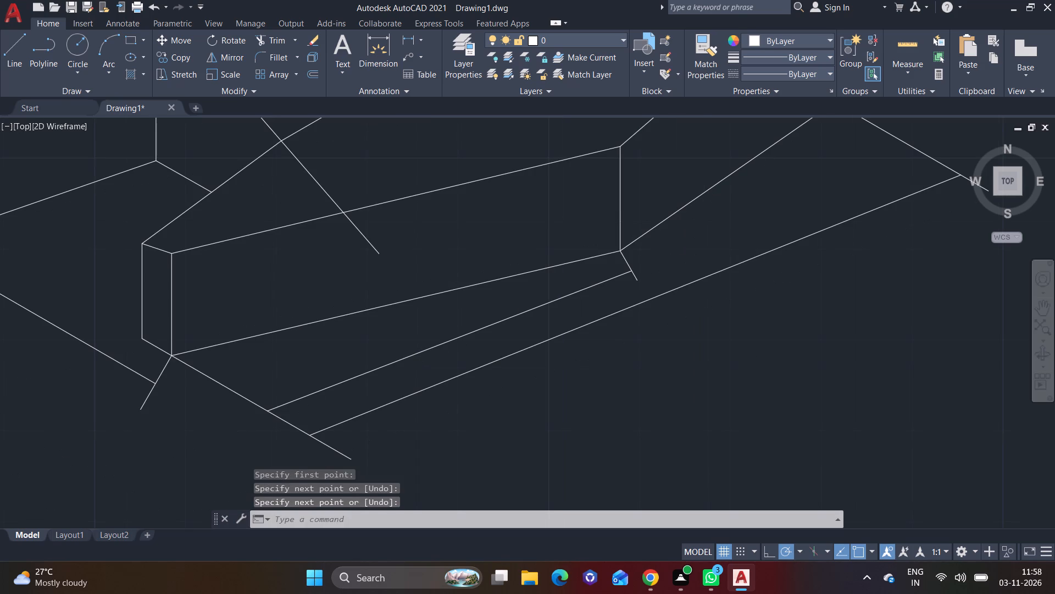
middle_drag(426, 279, 406, 395)
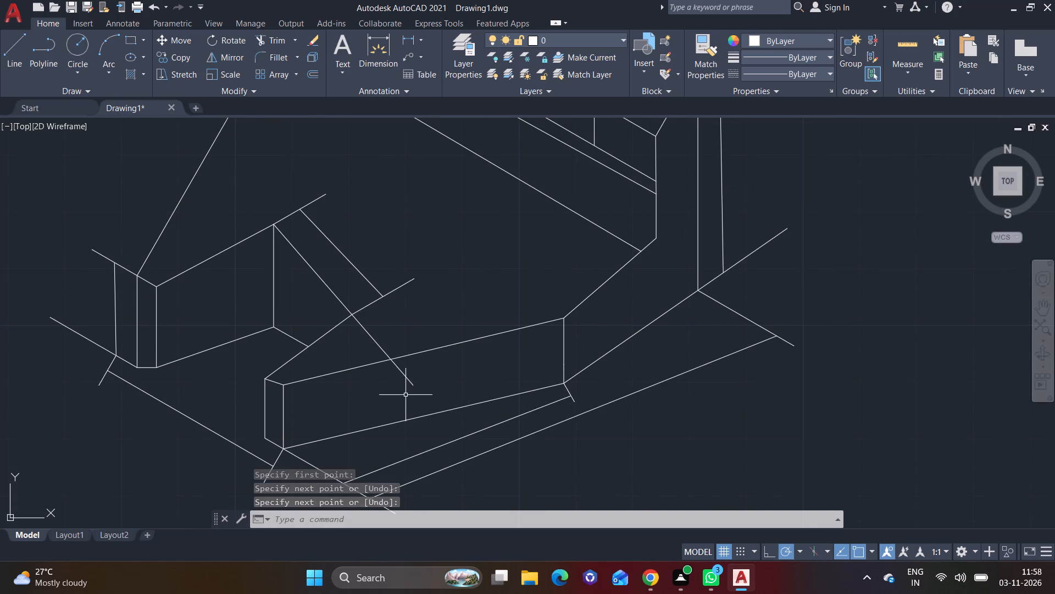
middle_drag(354, 380, 373, 318)
click(8, 58)
middle_drag(275, 335, 262, 333)
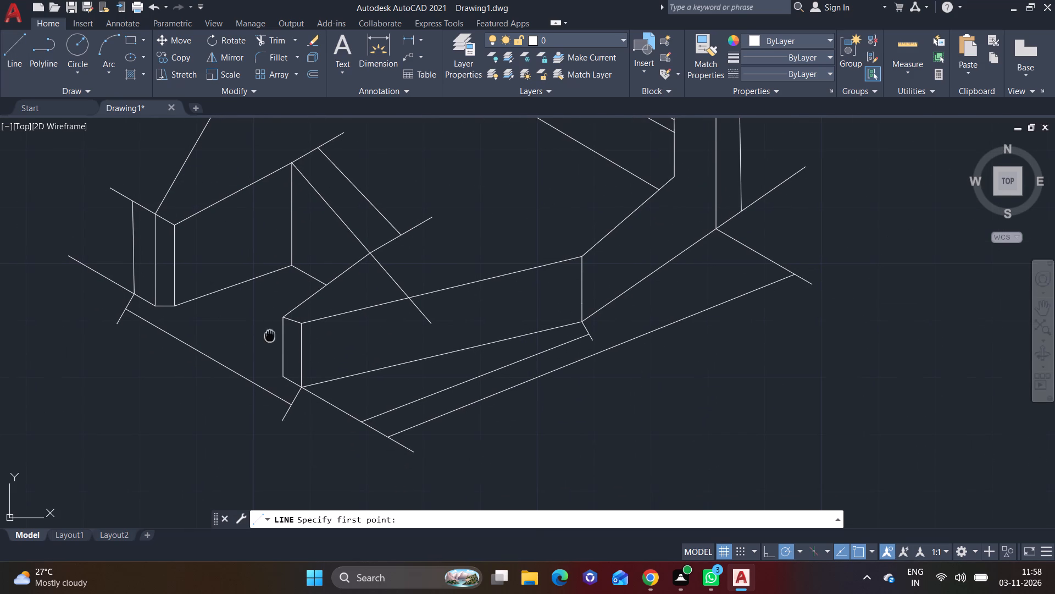
middle_drag(262, 333, 235, 283)
scroll(279, 294, up, 2)
click(232, 232)
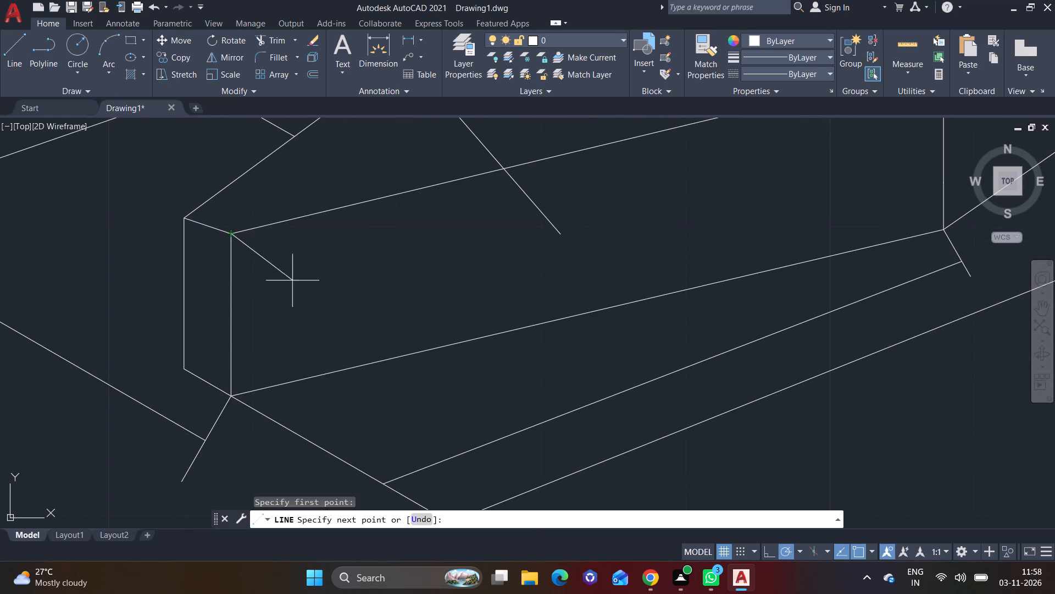
click(367, 322)
right_click(367, 322)
click(406, 333)
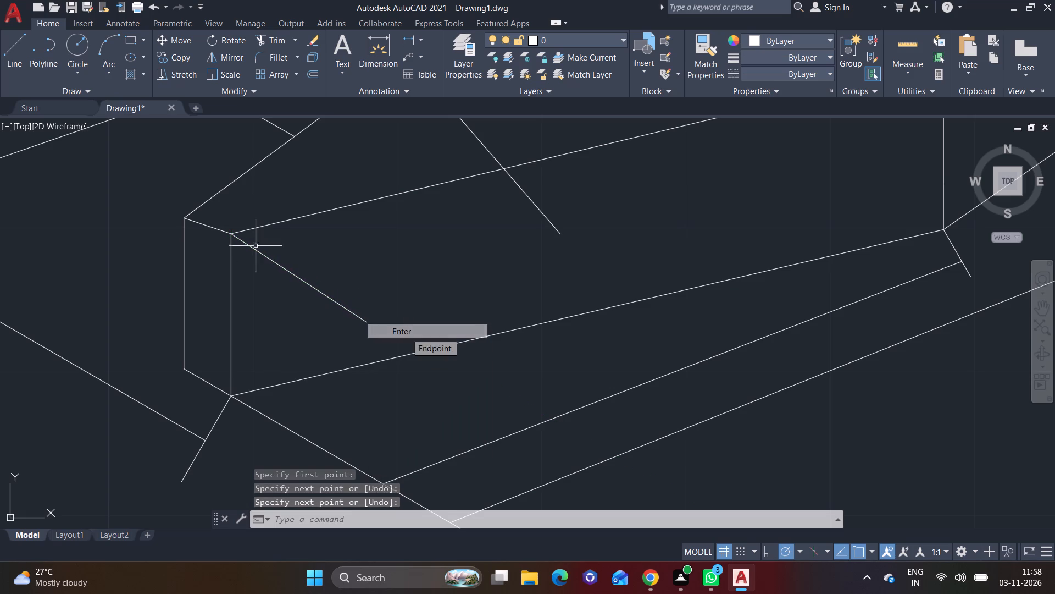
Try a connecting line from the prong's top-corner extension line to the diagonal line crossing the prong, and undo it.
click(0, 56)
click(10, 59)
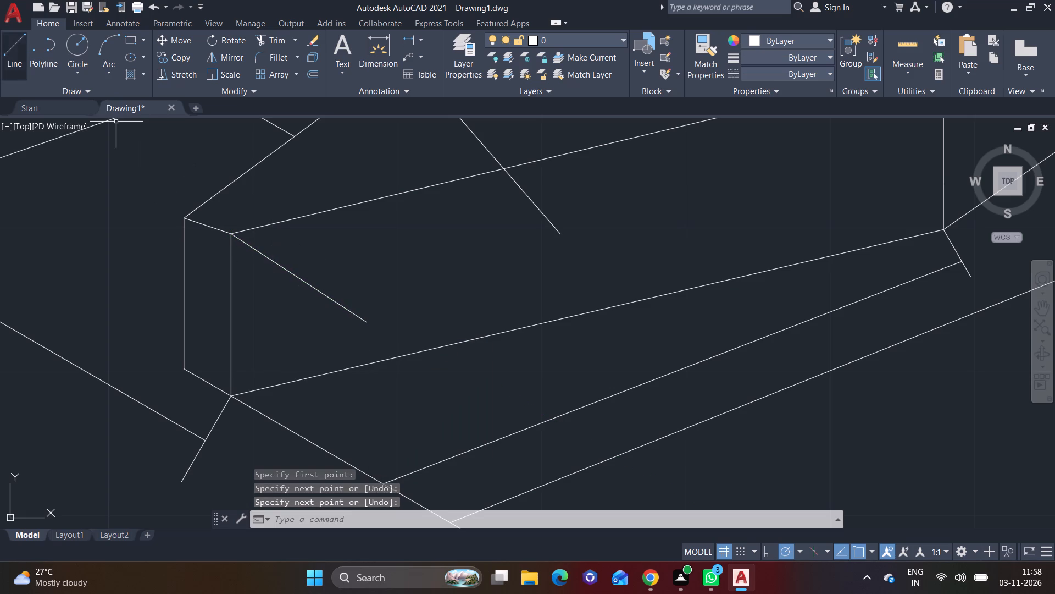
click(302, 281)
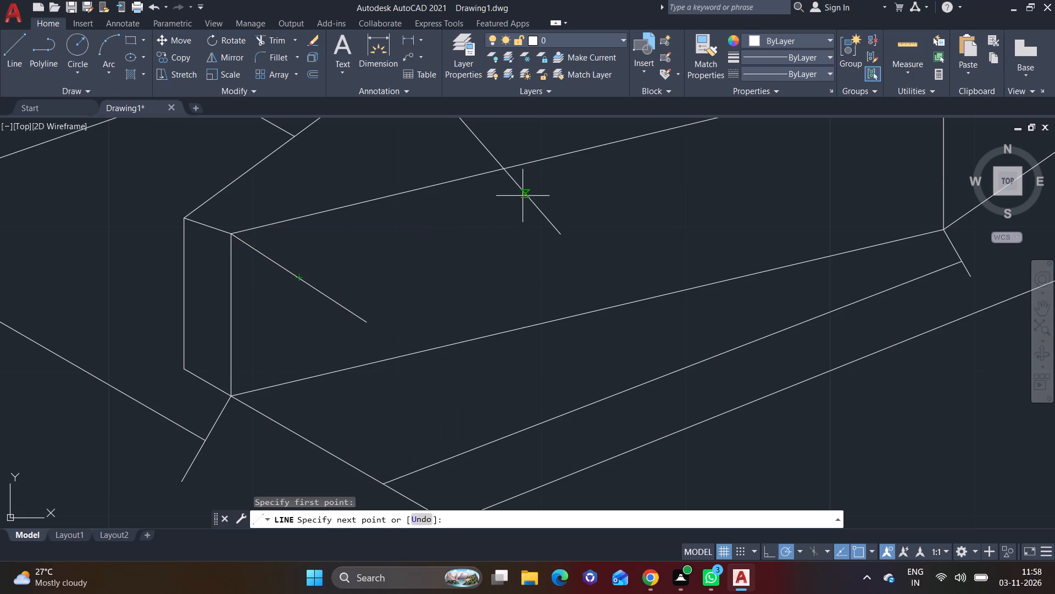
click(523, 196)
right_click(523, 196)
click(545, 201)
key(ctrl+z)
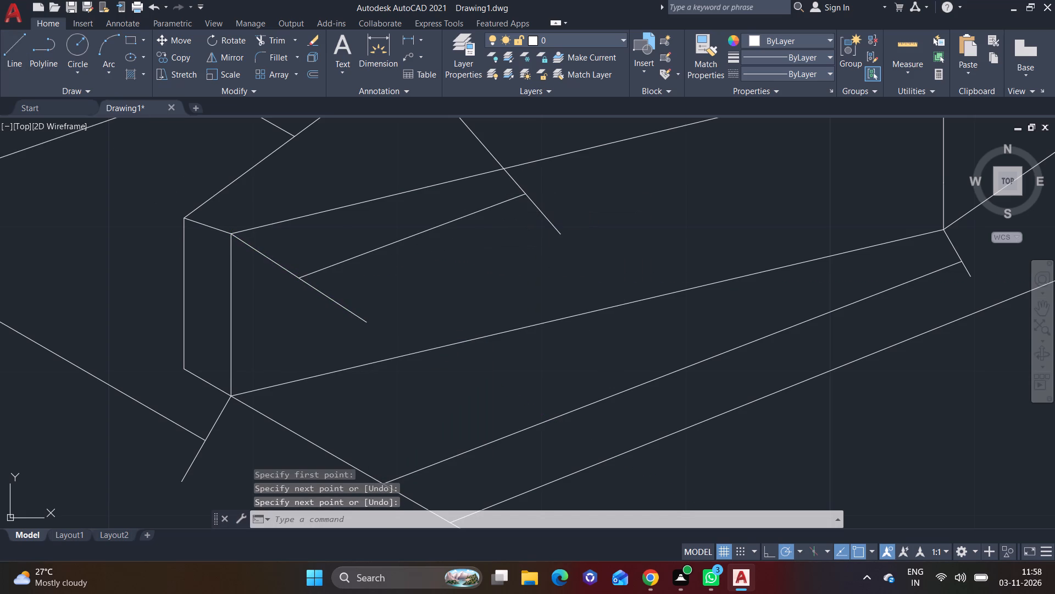
Connect the prong's top-corner extension line to the crossing diagonal's lower part, roughly parallel to the prong's top edge.
click(7, 47)
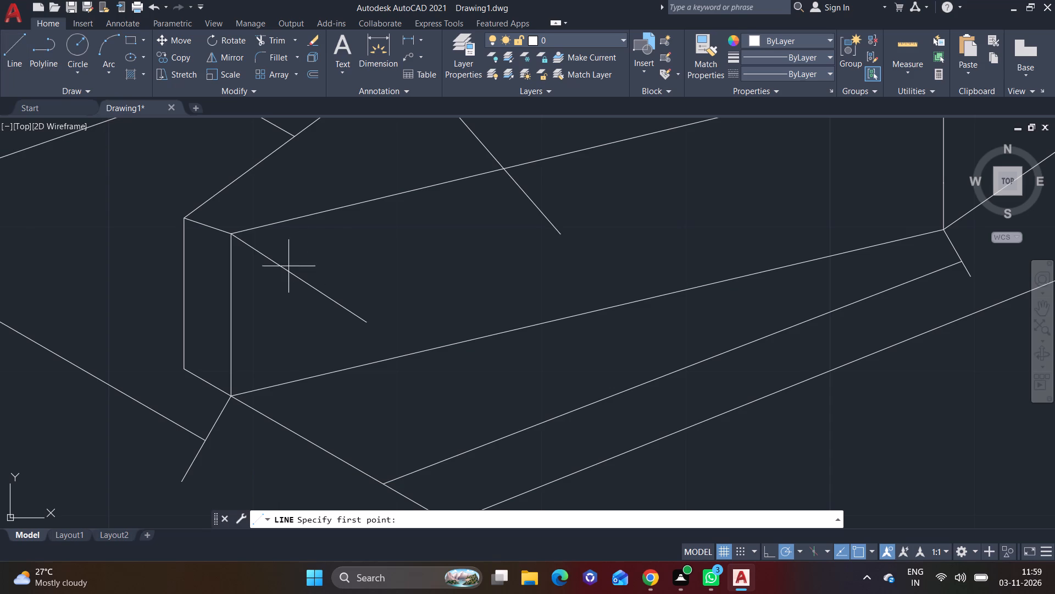
click(283, 269)
click(543, 207)
right_click(543, 207)
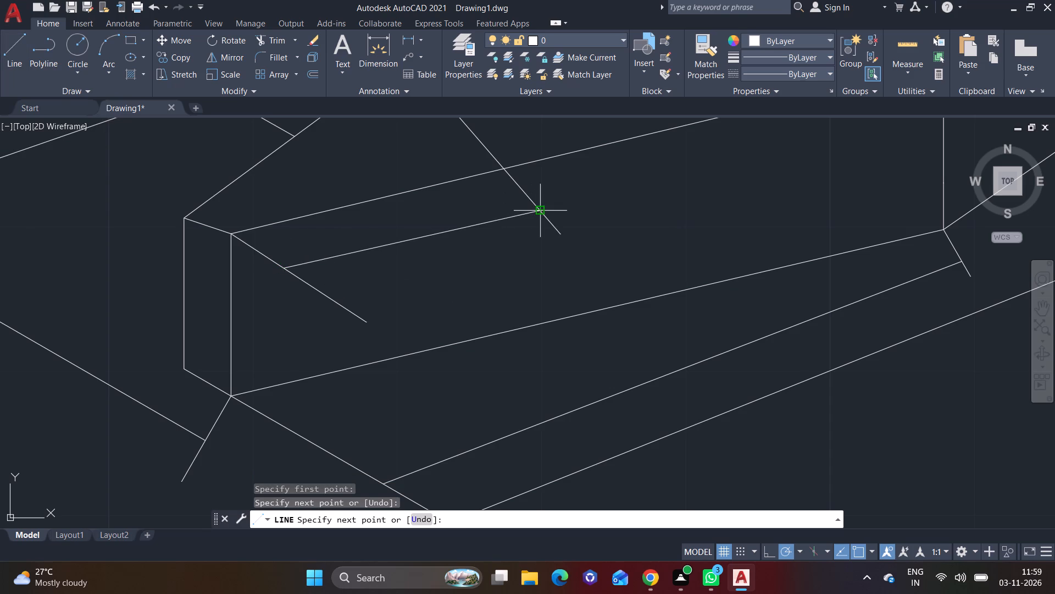
click(566, 215)
Draw a closed triangular line arrowhead at the box end of the outer connecting line between the box and the notched end block.
scroll(475, 291, down, 1)
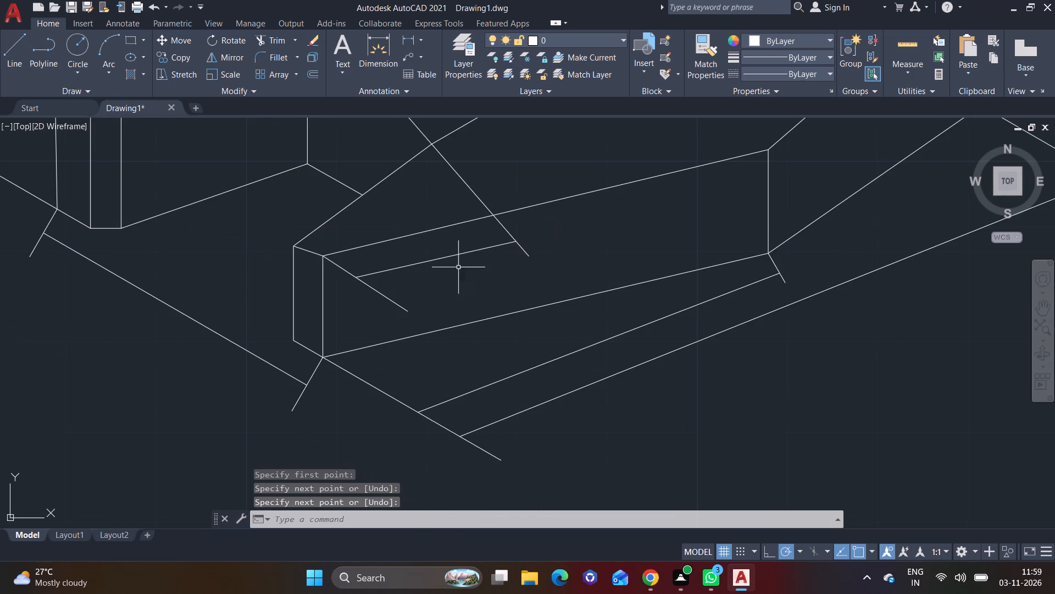
middle_drag(456, 250, 448, 436)
scroll(472, 359, down, 3)
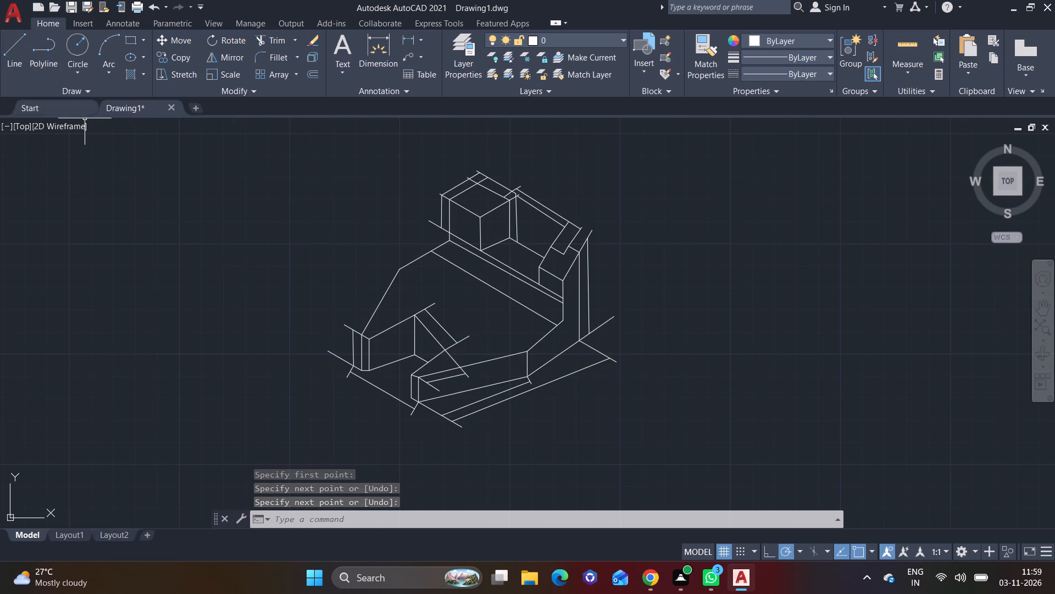
click(11, 63)
middle_drag(396, 262, 294, 435)
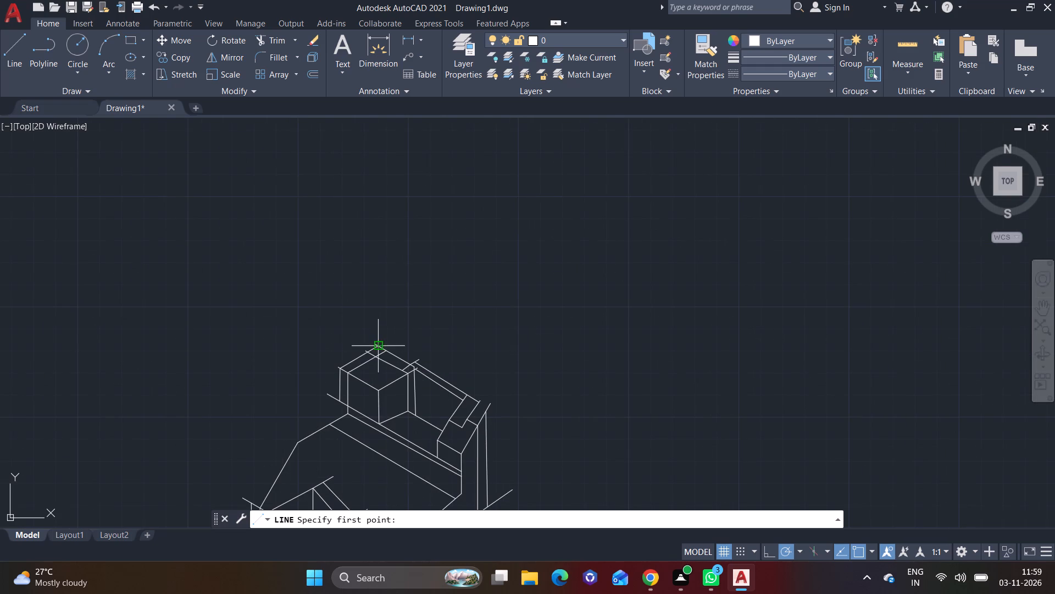
scroll(379, 353, up, 2)
scroll(434, 388, up, 4)
middle_drag(430, 387, 196, 296)
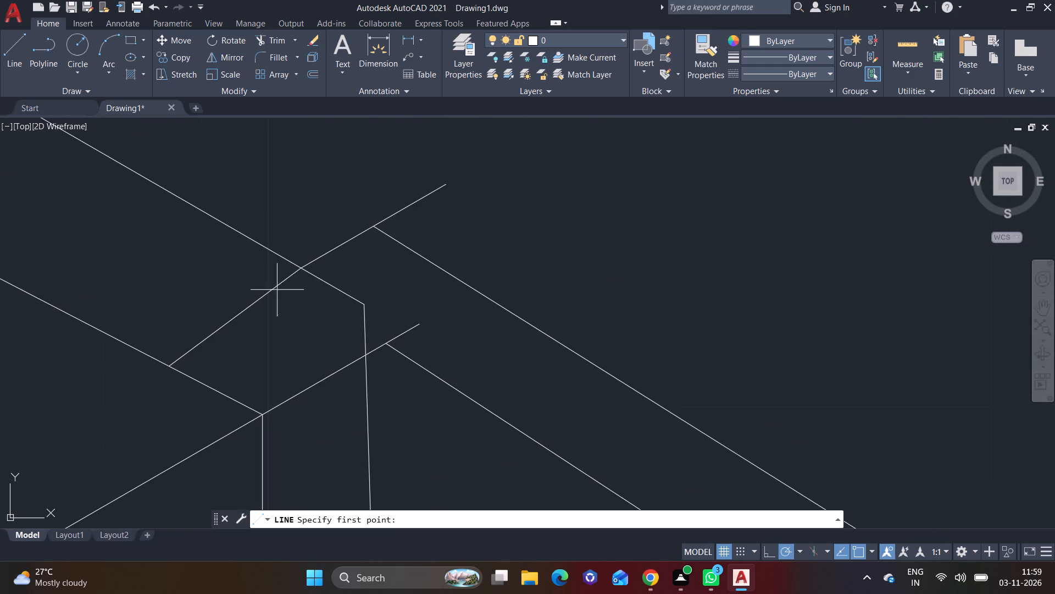
scroll(342, 277, up, 1)
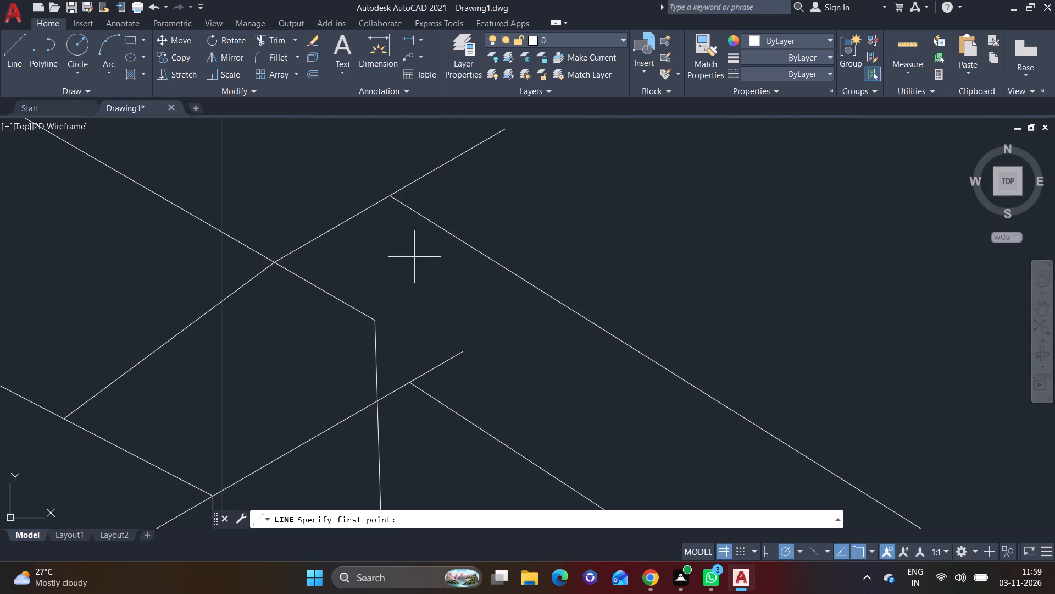
click(391, 195)
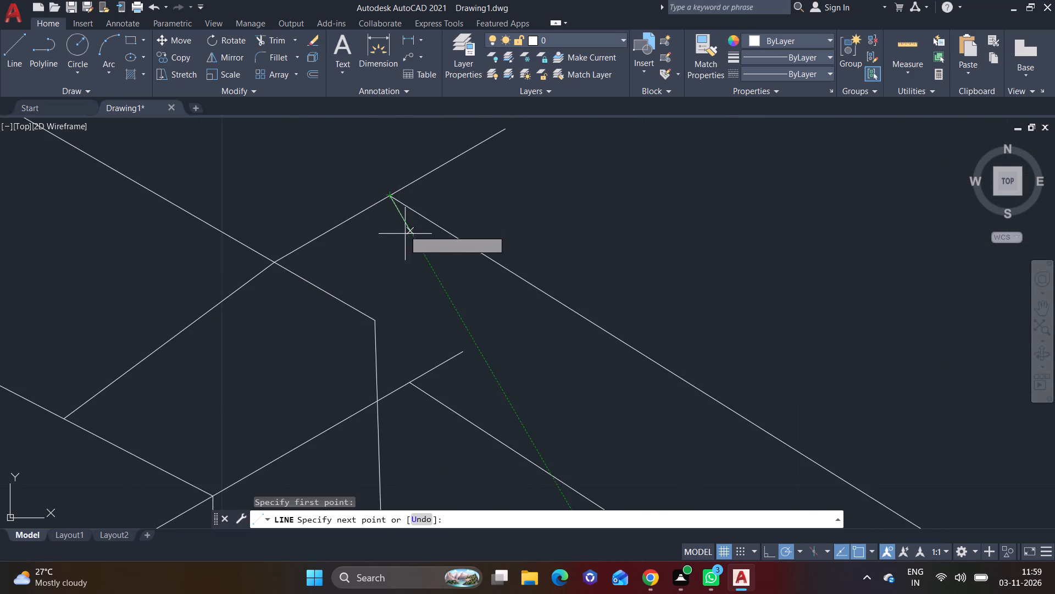
click(419, 250)
click(460, 213)
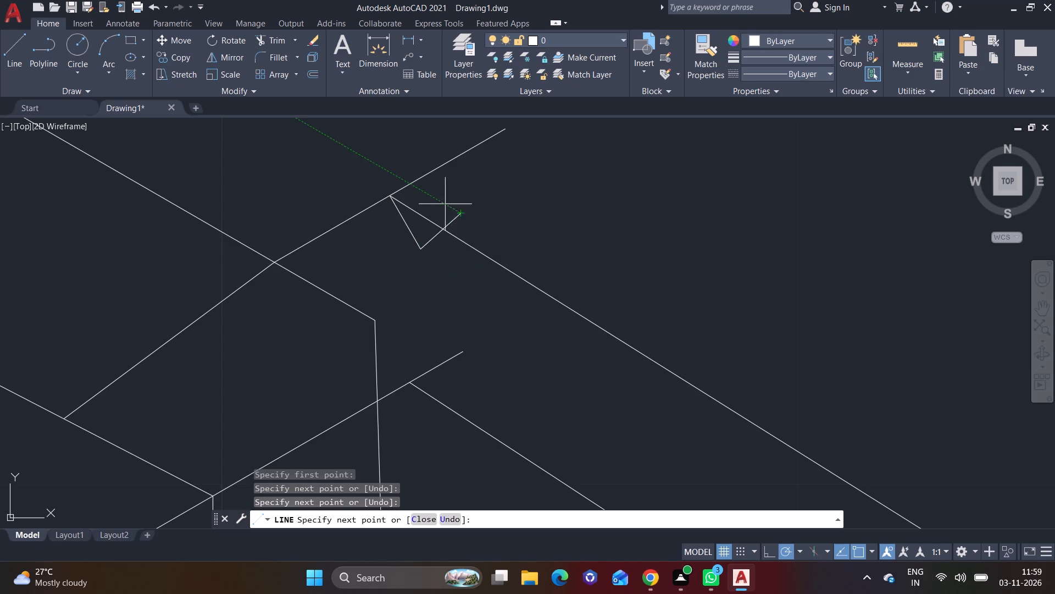
click(390, 195)
right_click(390, 195)
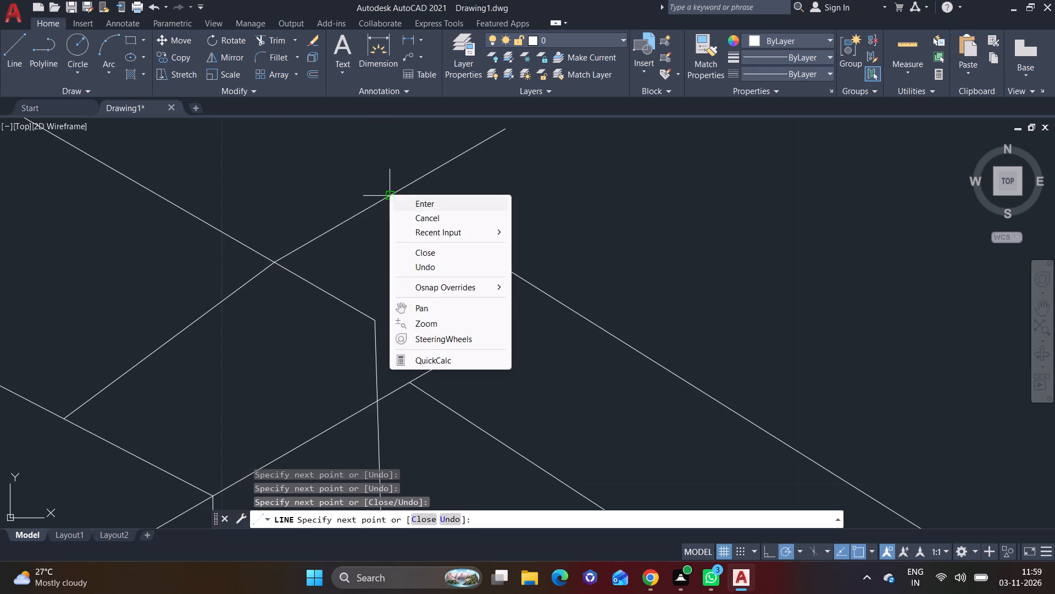
click(404, 204)
Draw a triangular arrowhead at the inner connecting line's box end, with its first side about 0'-0 3/4" long at 300°.
click(26, 63)
middle_drag(621, 416, 574, 286)
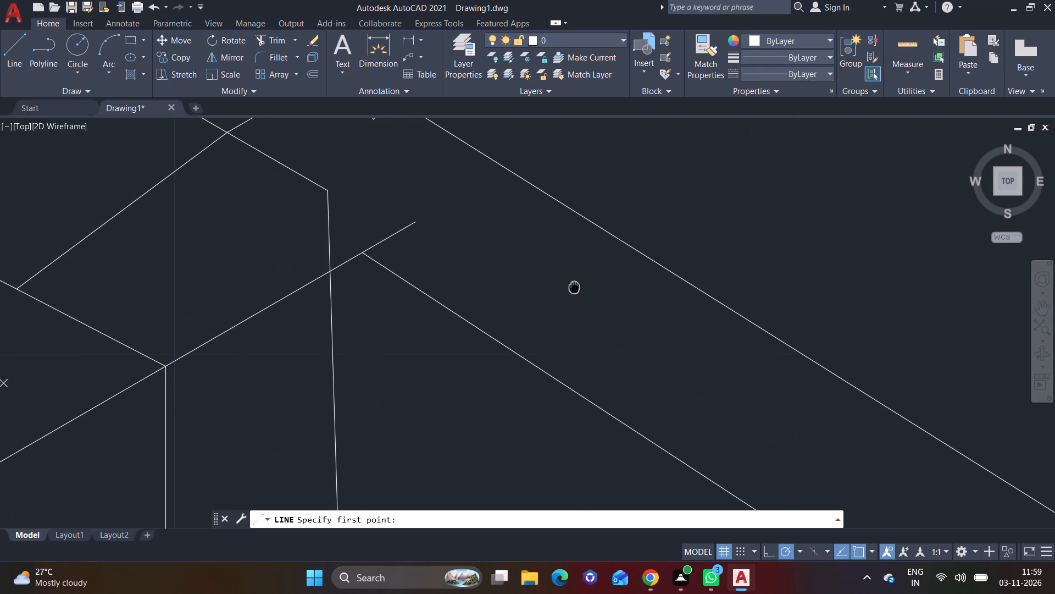
scroll(445, 255, up, 1)
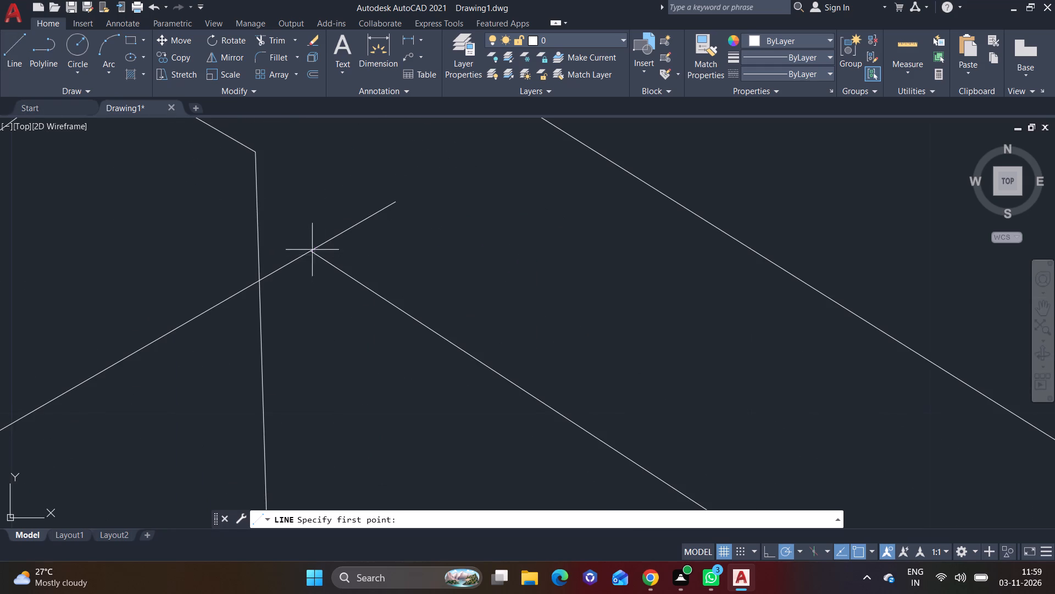
click(313, 250)
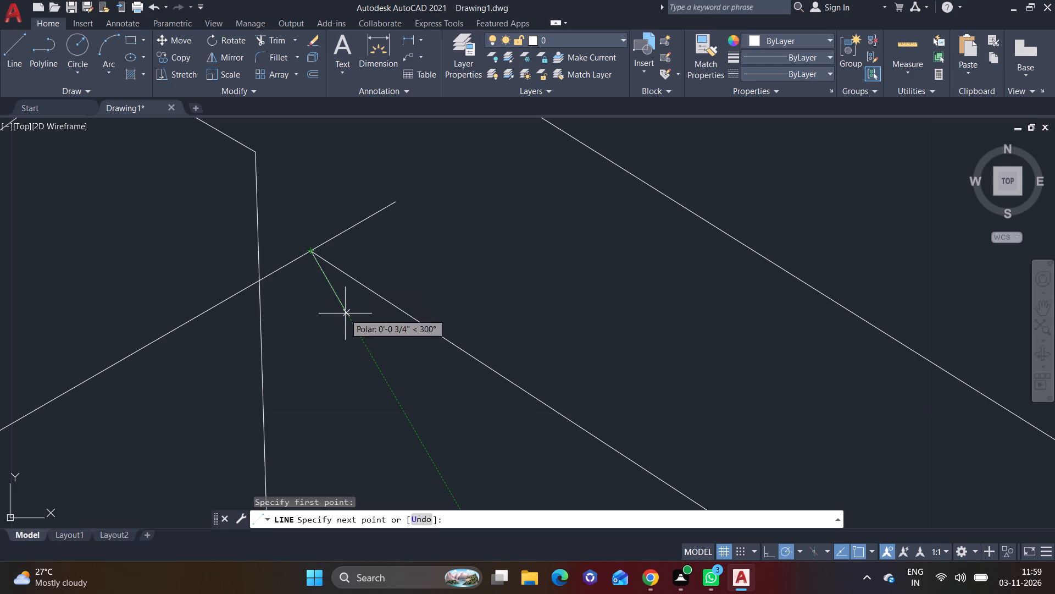
click(345, 314)
click(390, 272)
click(314, 250)
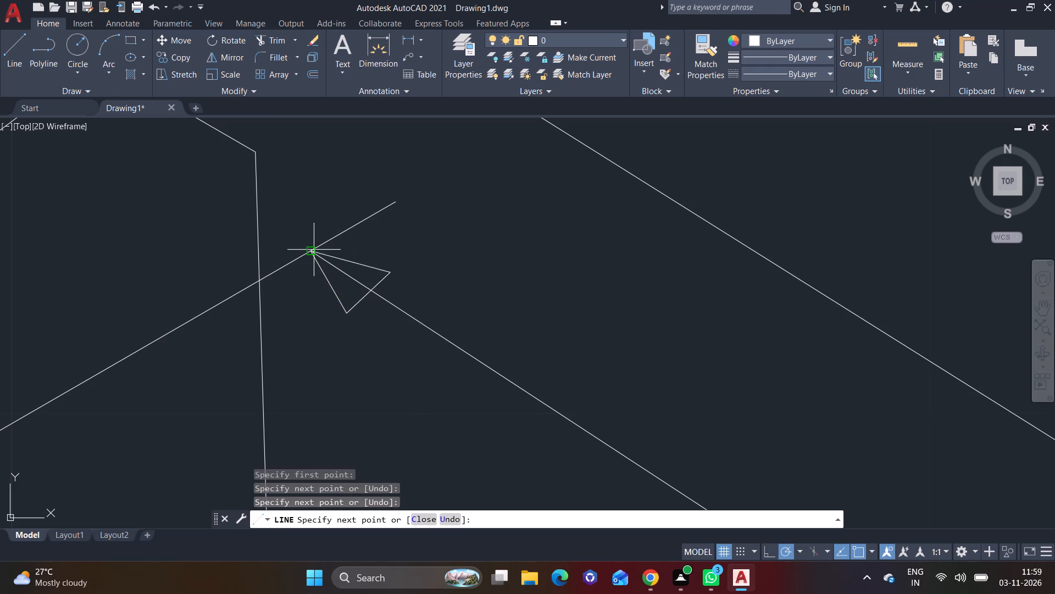
right_click(314, 250)
click(348, 260)
Draw a triangular arrowhead at the outer connecting line's other end, where it meets the notched end block's extension line.
click(15, 65)
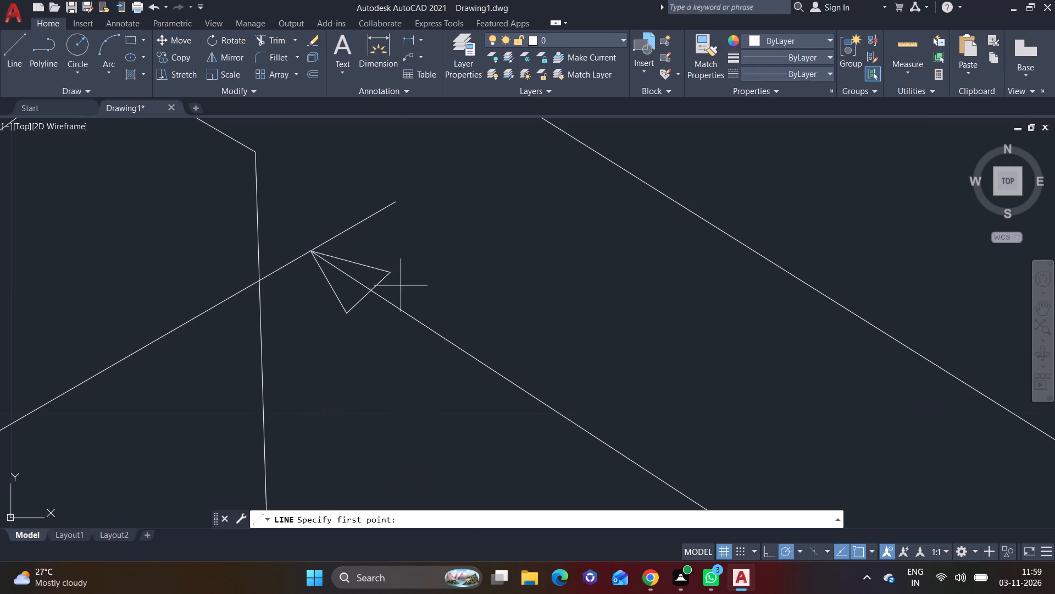
scroll(407, 290, down, 2)
scroll(469, 335, down, 1)
middle_drag(625, 397, 203, 113)
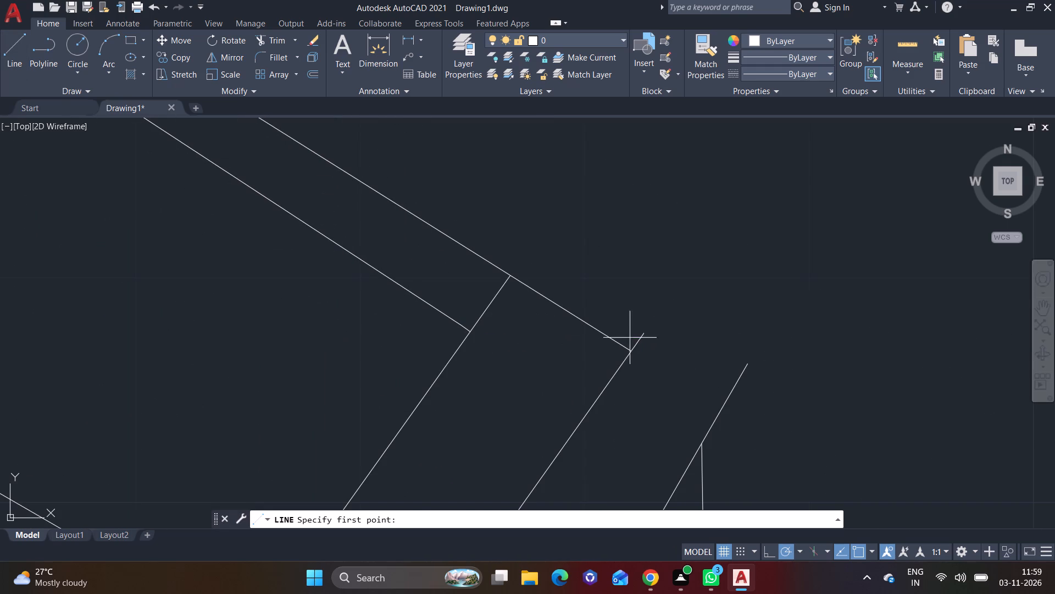
scroll(629, 338, up, 2)
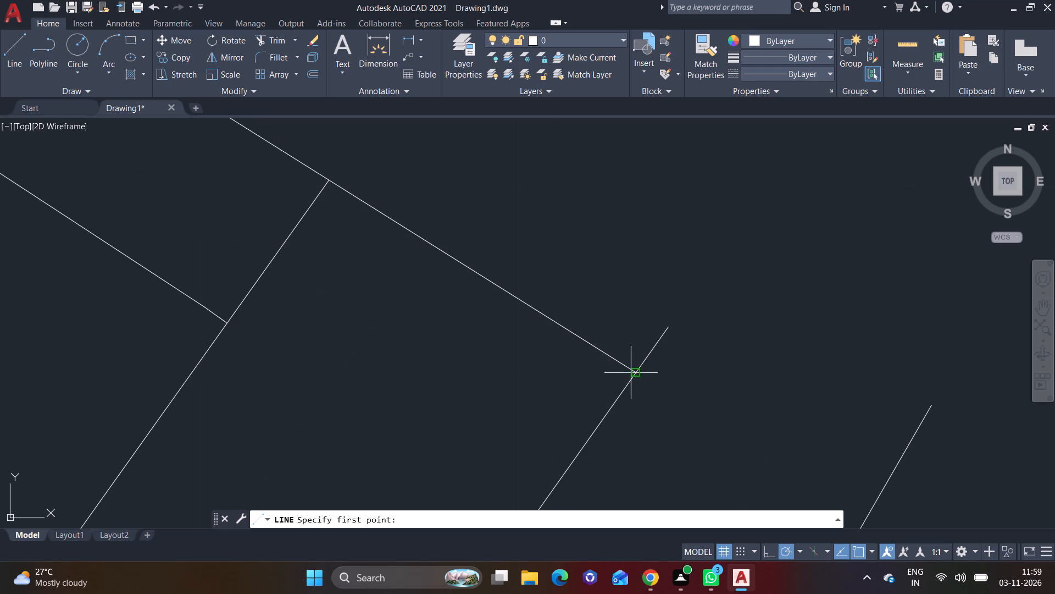
click(631, 370)
click(593, 317)
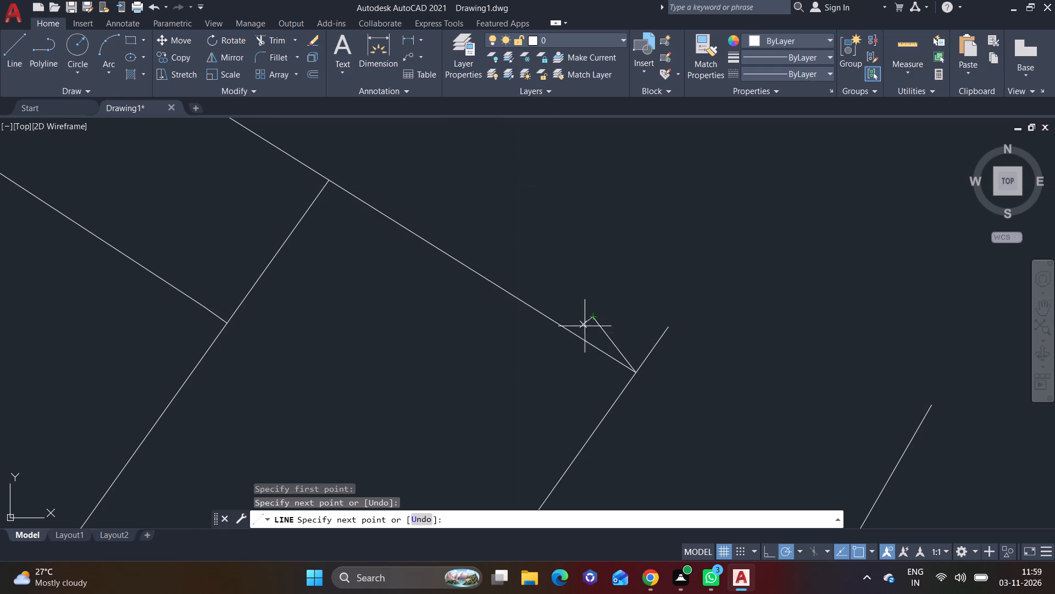
click(569, 349)
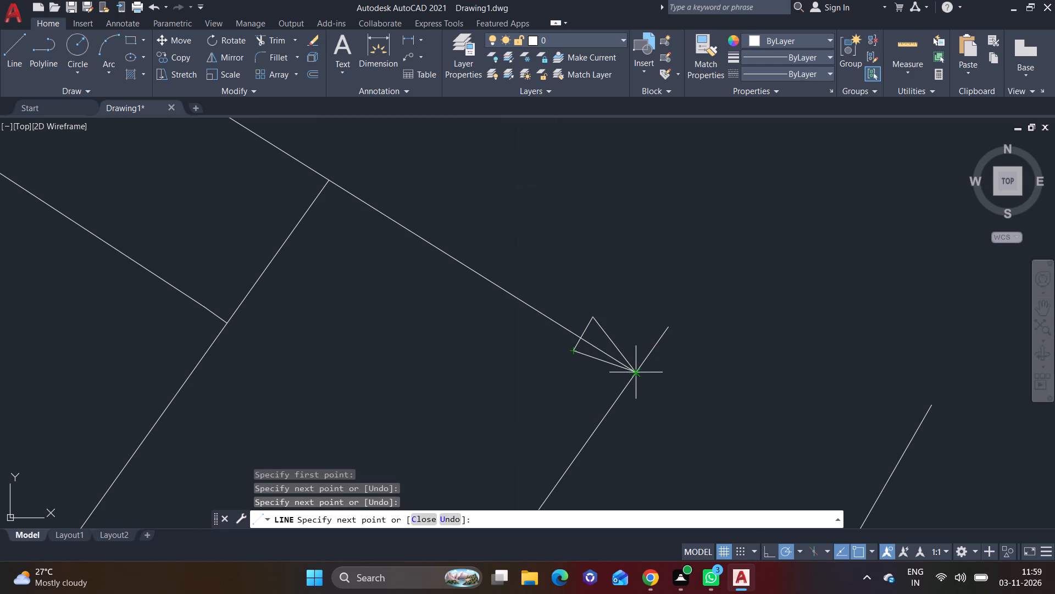
click(635, 372)
right_click(635, 372)
click(669, 378)
Draw a triangular arrowhead at the inner connecting line's notched-block end, with its tip on the block's extension line.
click(7, 58)
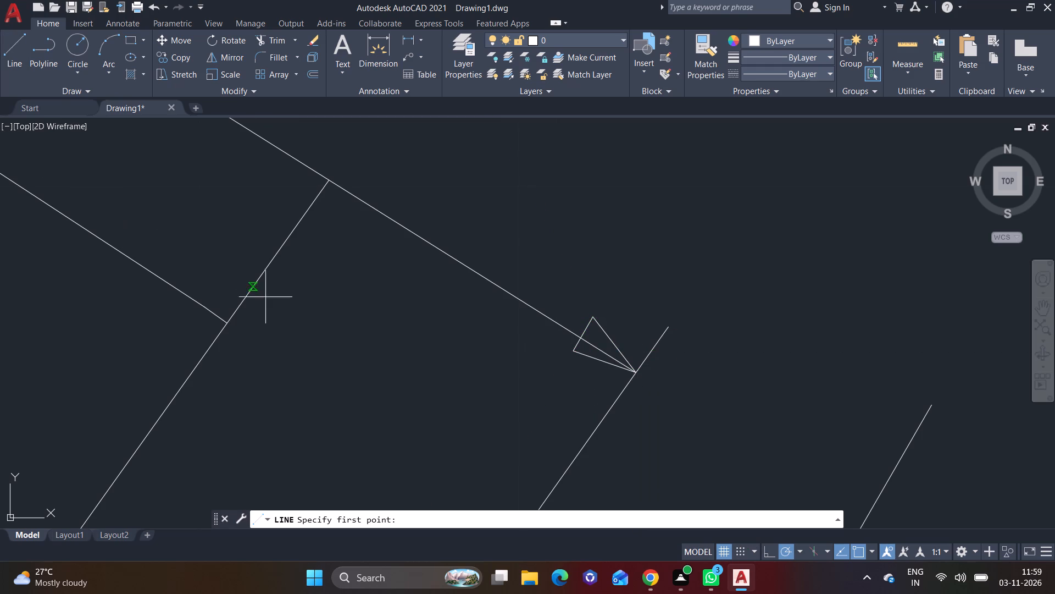
middle_drag(278, 312, 434, 325)
scroll(363, 332, down, 5)
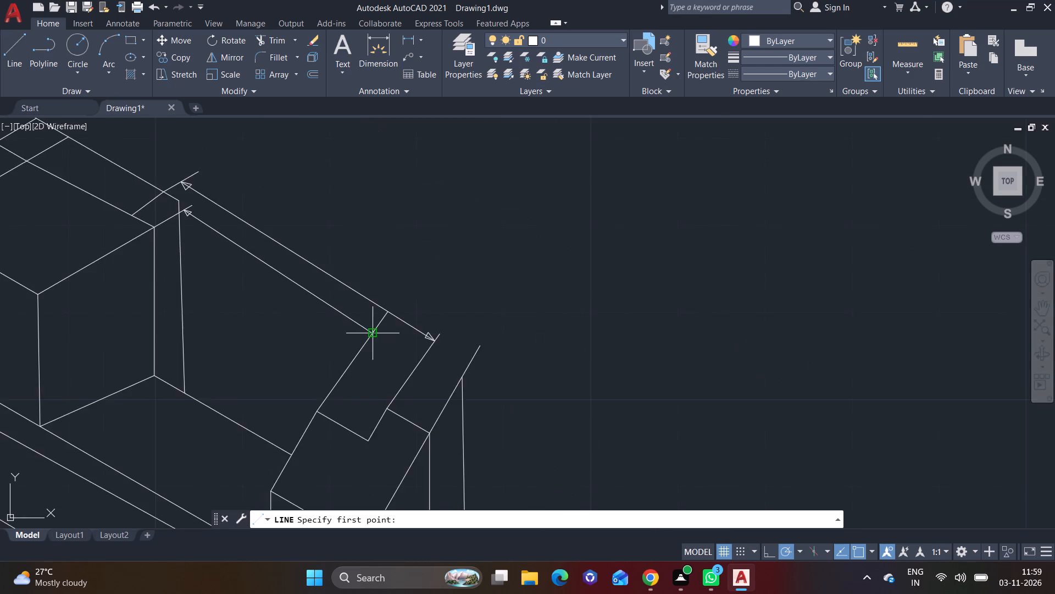
middle_drag(373, 333, 479, 337)
scroll(474, 337, up, 5)
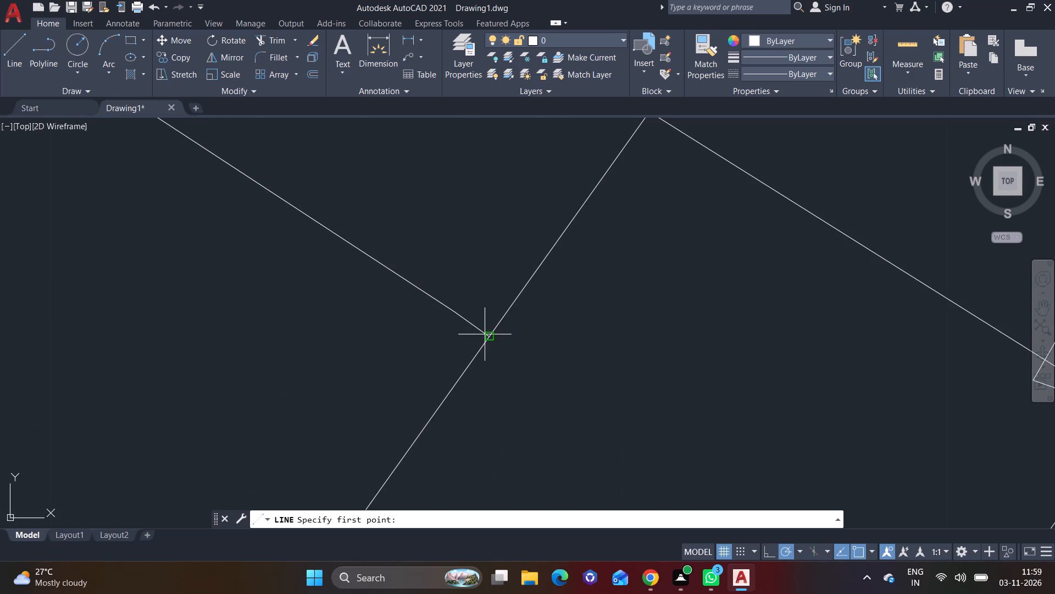
click(488, 336)
click(448, 278)
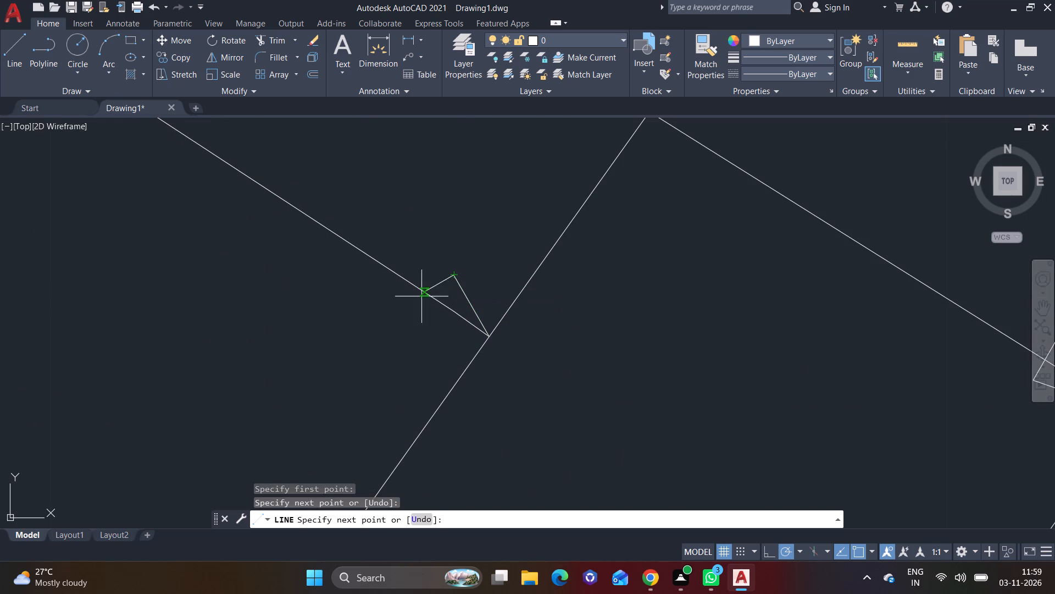
click(419, 317)
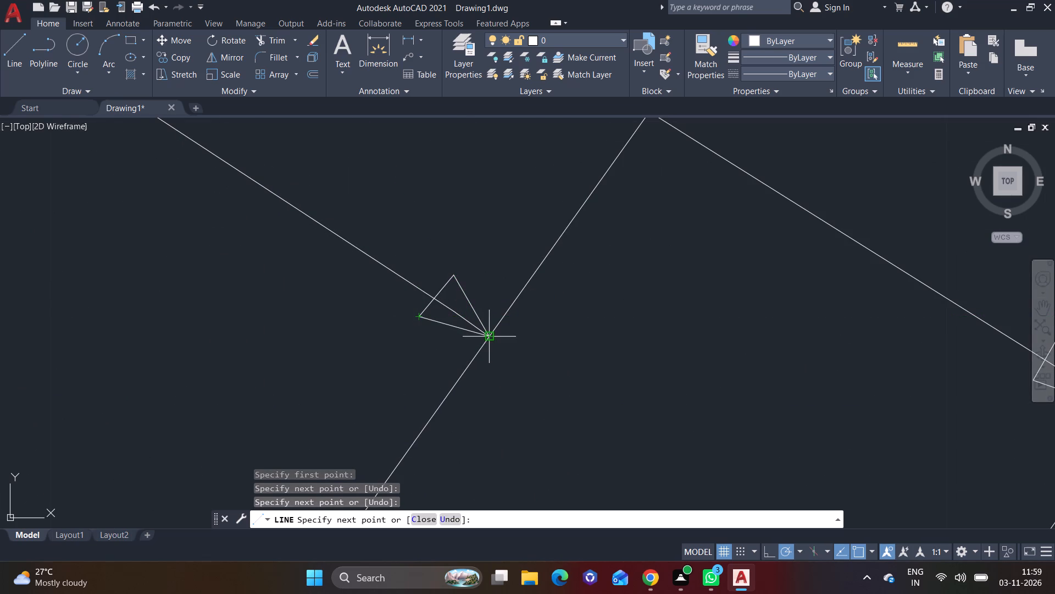
click(488, 340)
right_click(488, 340)
click(507, 343)
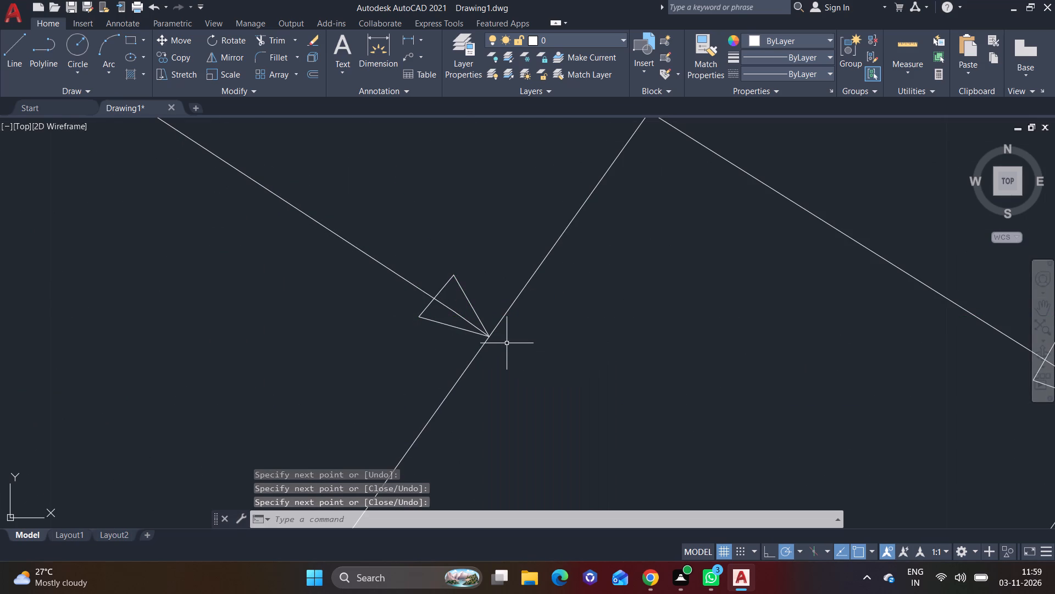
Draw an upward triangular arrowhead at the top of the near-vertical connecting line beside the notched end block.
scroll(347, 301, down, 4)
scroll(297, 309, down, 1)
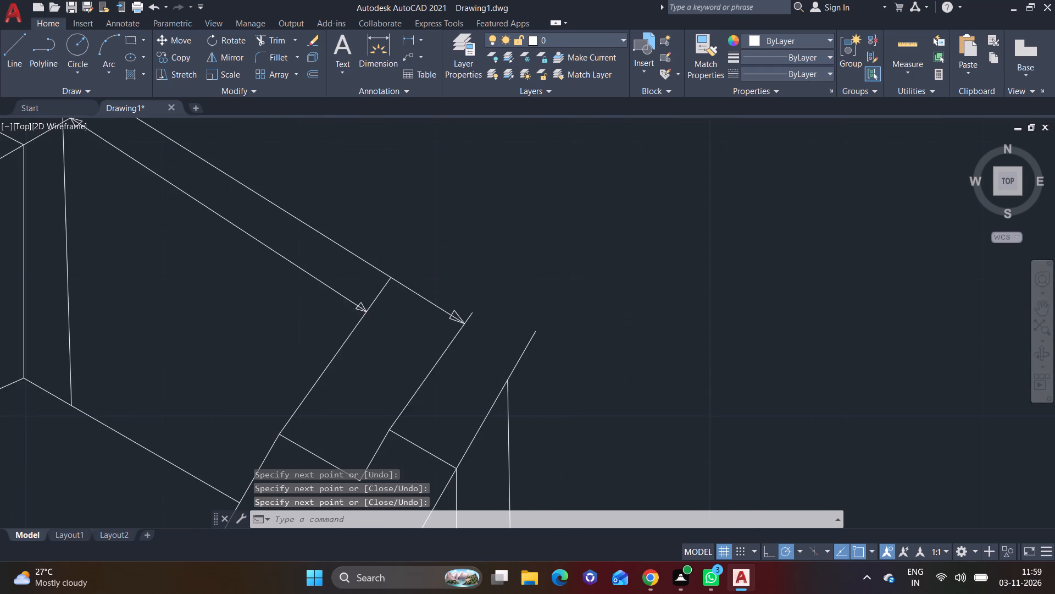
middle_drag(309, 315, 482, 334)
click(9, 56)
middle_drag(334, 296, 352, 186)
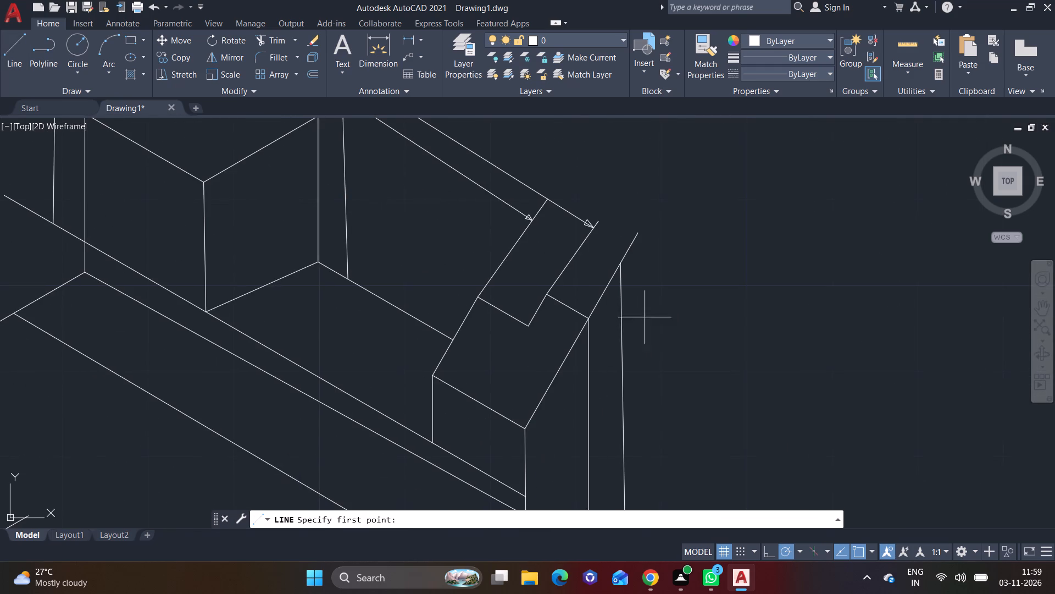
middle_drag(601, 340, 565, 209)
scroll(595, 127, up, 1)
middle_drag(582, 176, 542, 312)
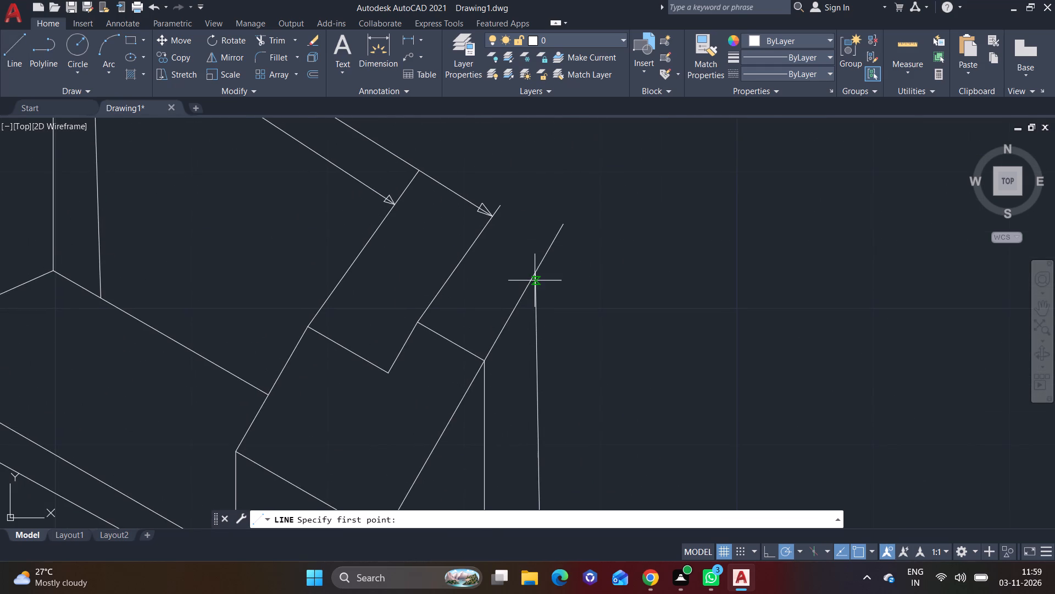
scroll(537, 277, up, 3)
click(525, 260)
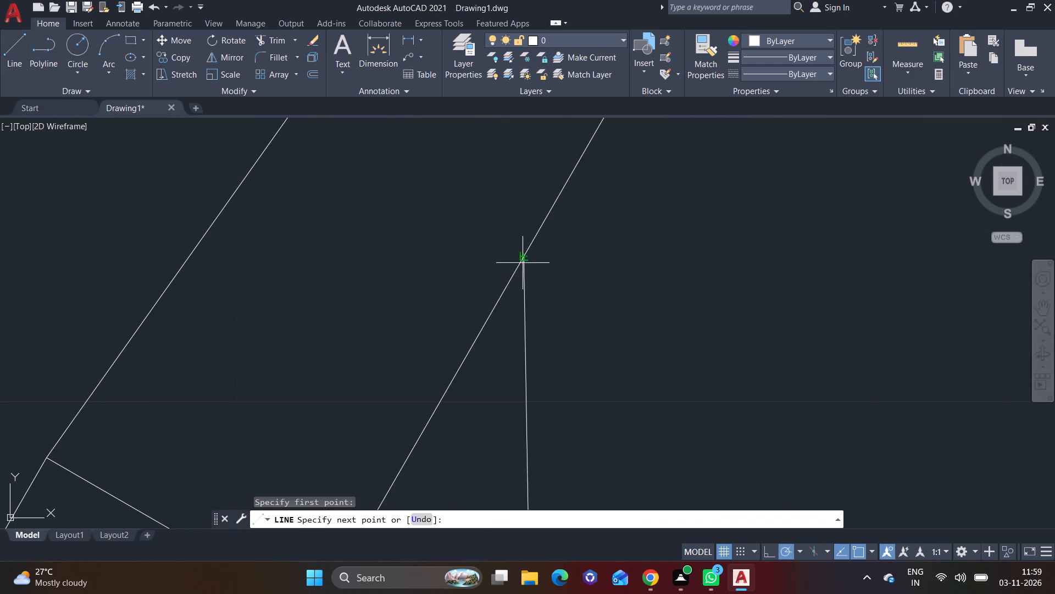
click(509, 317)
click(543, 315)
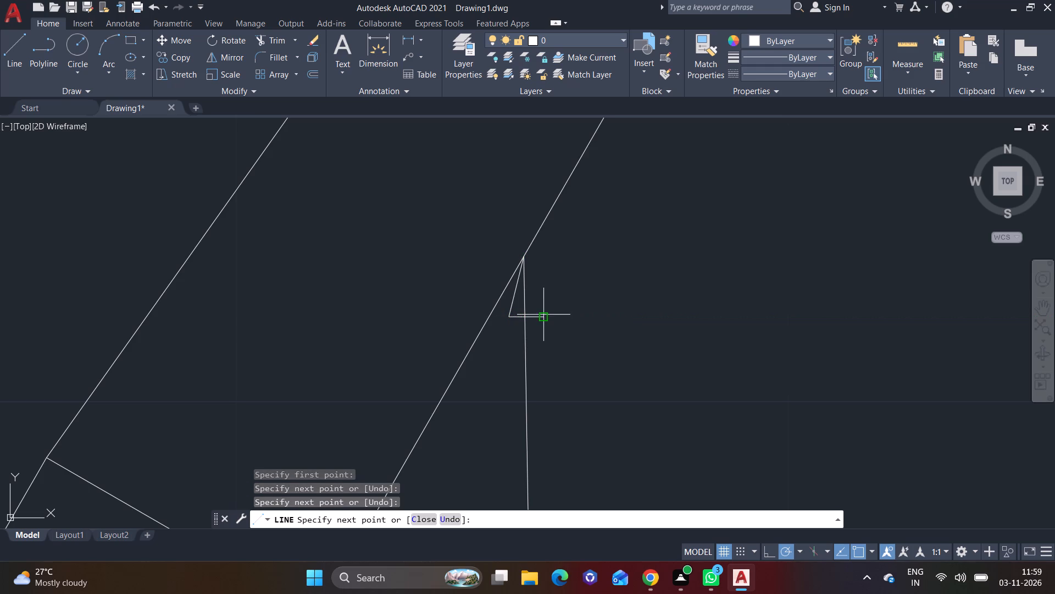
click(521, 255)
right_click(521, 255)
click(535, 258)
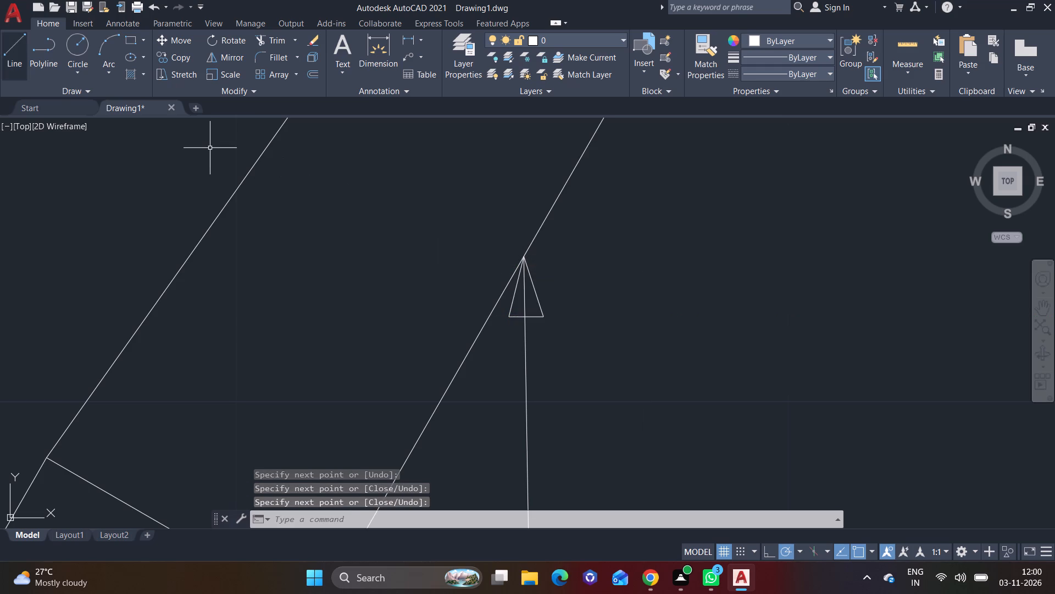
Draw a downward triangular arrowhead at the bottom of the same near-vertical line, with its tip on the sloping extension line.
click(12, 64)
scroll(369, 297, down, 2)
middle_drag(366, 404, 408, 116)
middle_drag(510, 340, 488, 129)
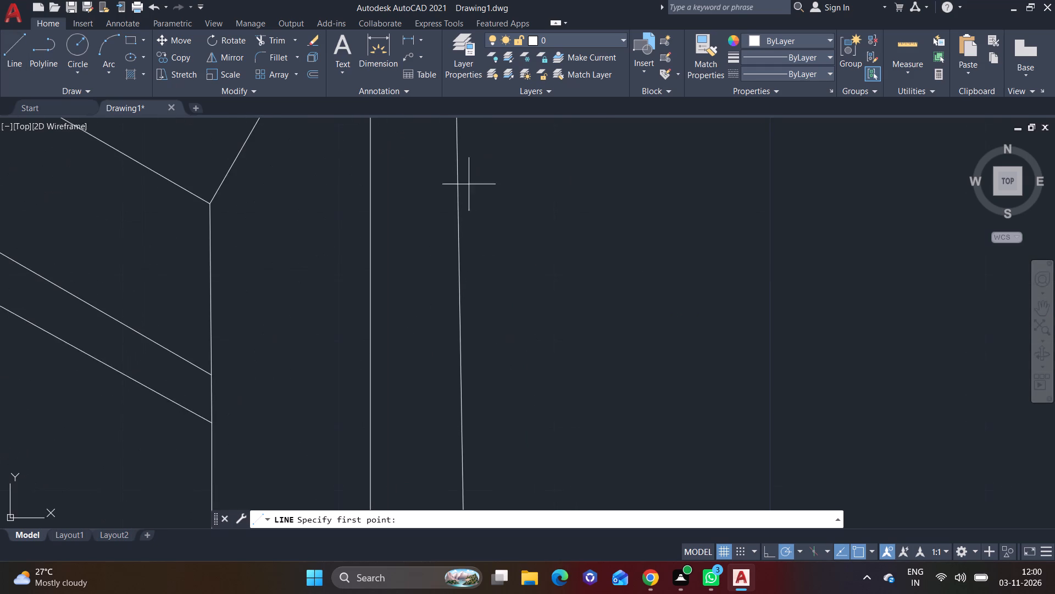
scroll(477, 366, down, 2)
middle_drag(483, 371, 474, 197)
scroll(478, 315, up, 5)
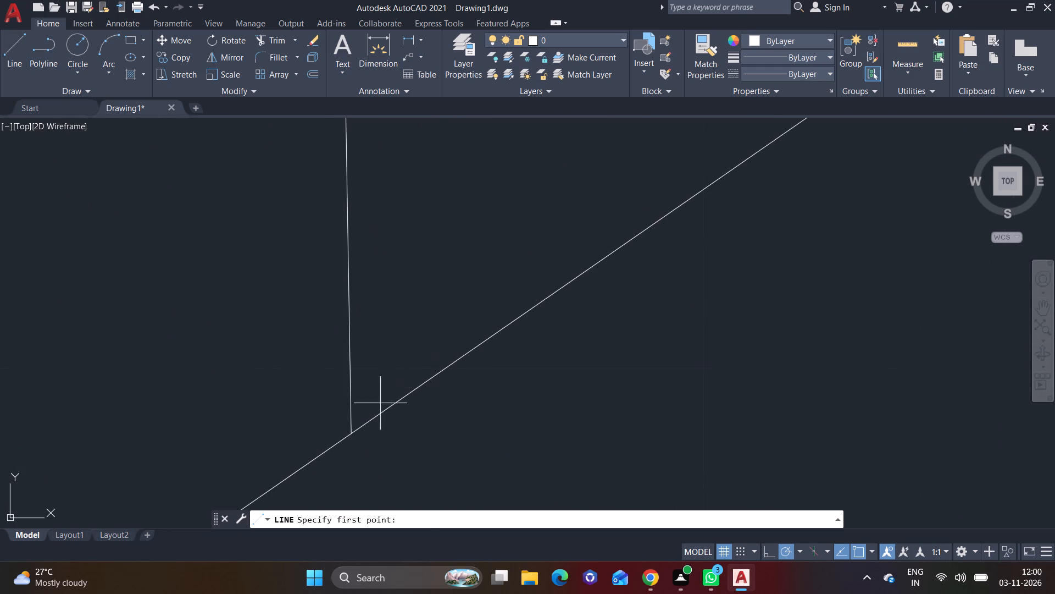
click(349, 437)
click(328, 356)
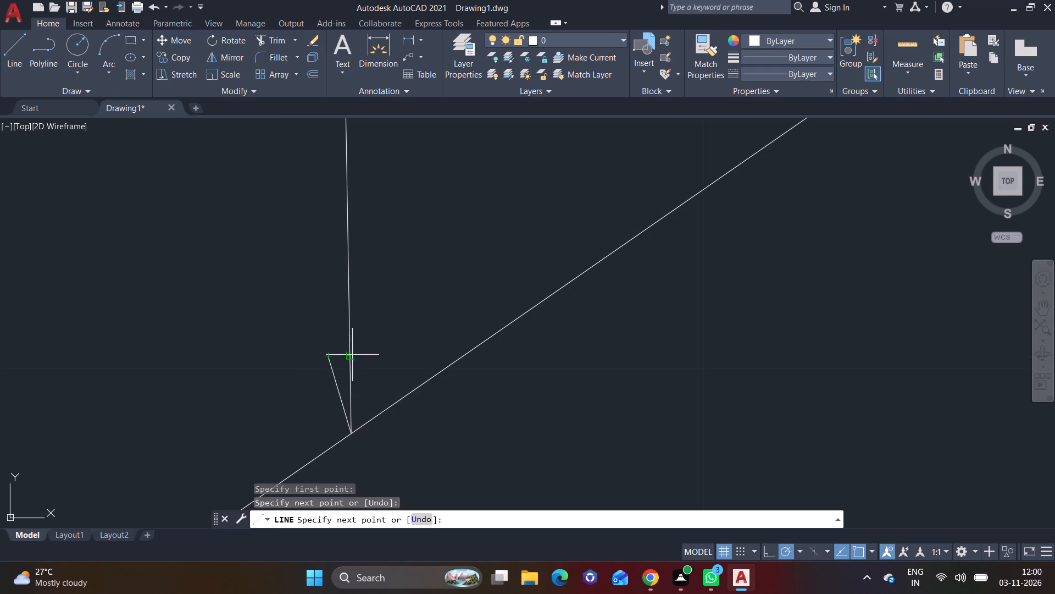
click(373, 351)
click(354, 432)
right_click(354, 432)
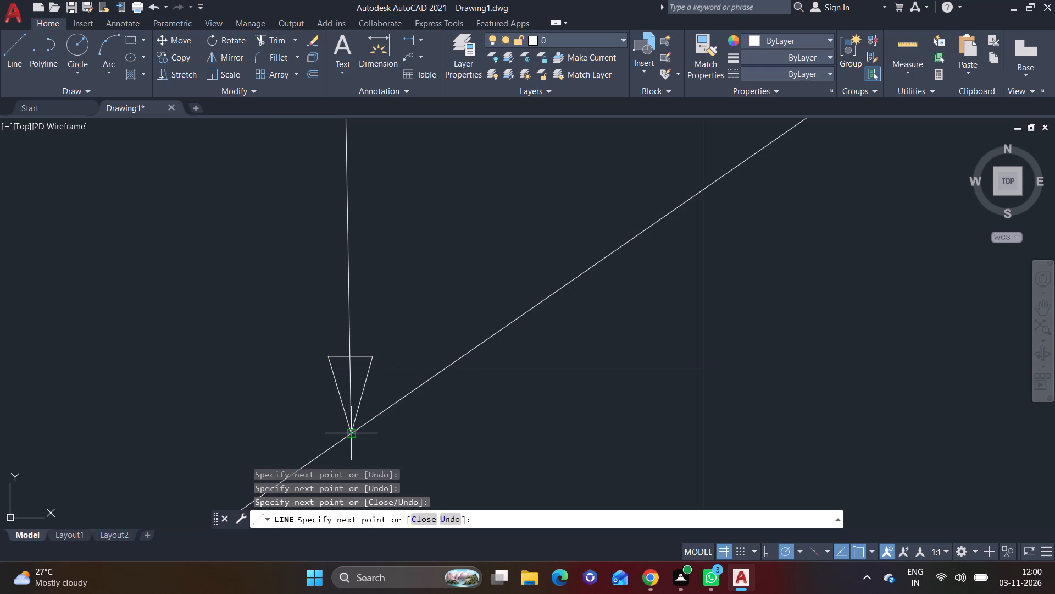
click(407, 267)
Draw a triangular arrowhead at the upper end of the long outer connecting line below the figure, tip on its extension line.
click(14, 66)
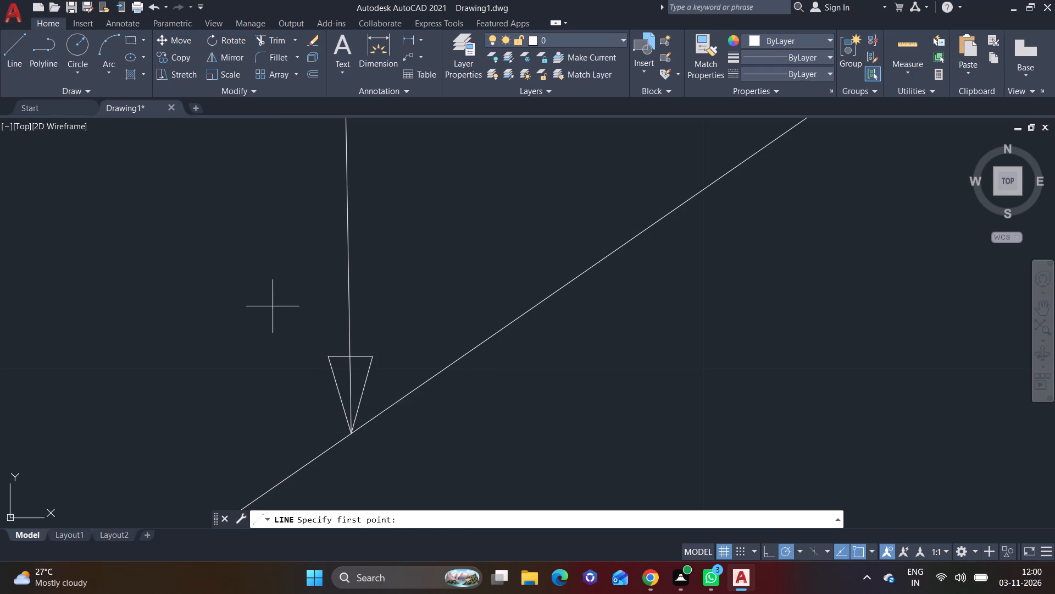
scroll(277, 312, down, 3)
middle_drag(341, 349, 503, 157)
scroll(441, 313, down, 2)
middle_drag(495, 364, 599, 266)
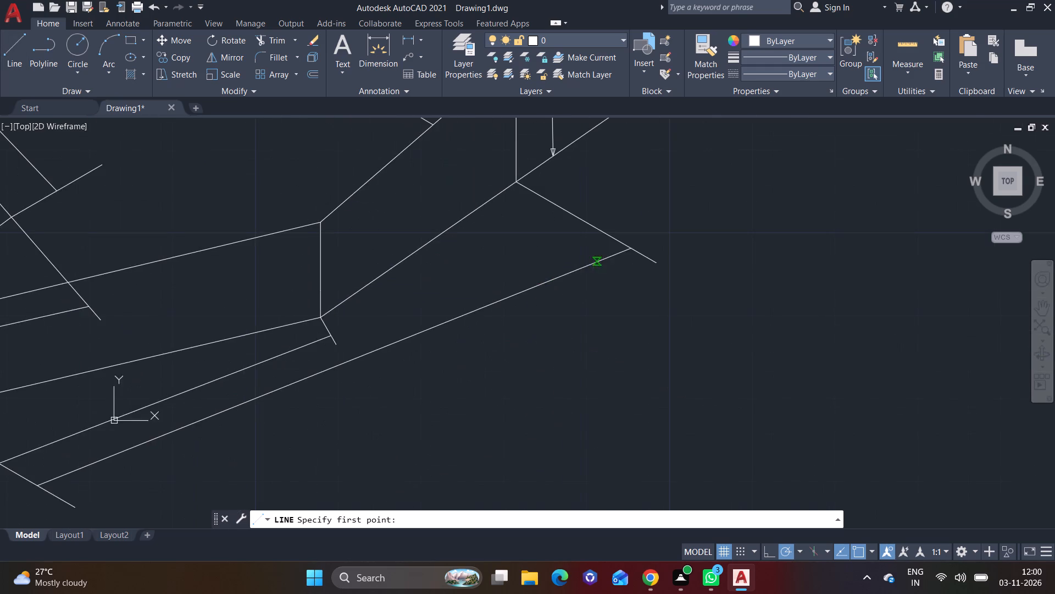
scroll(600, 271, up, 3)
click(708, 183)
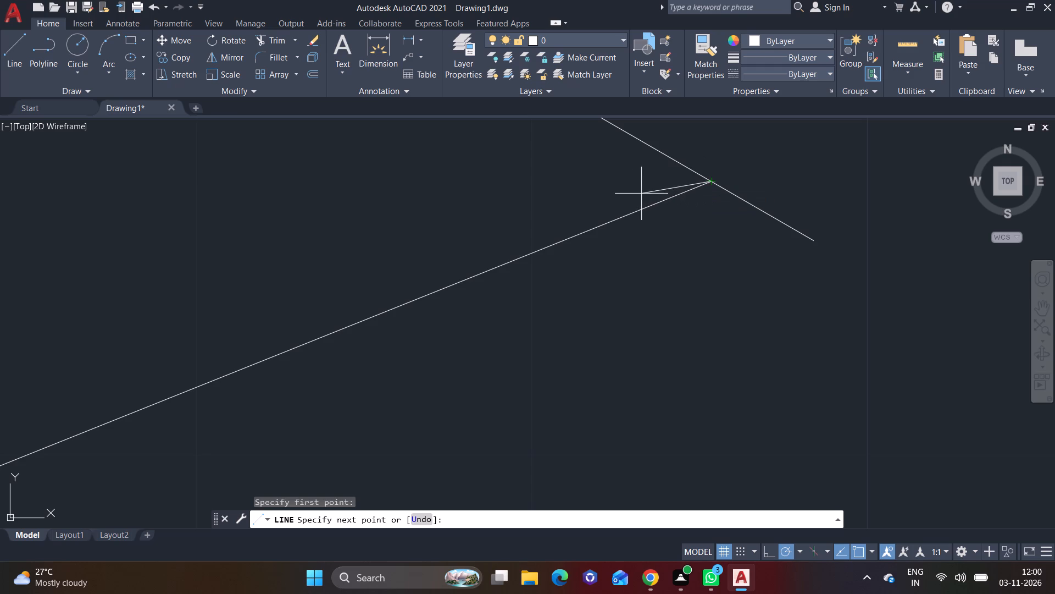
click(626, 193)
click(640, 228)
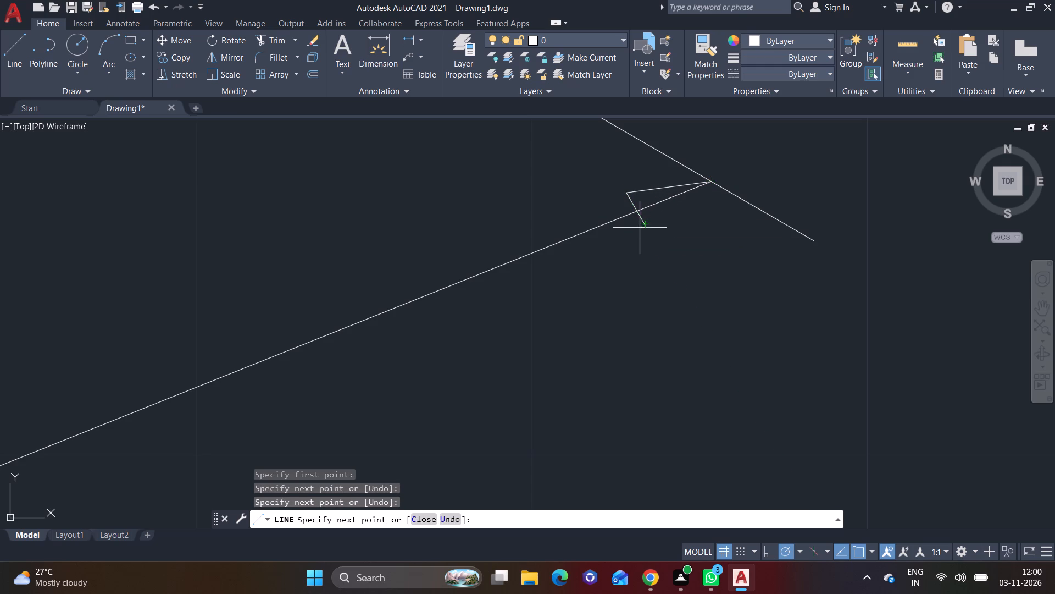
click(712, 178)
right_click(712, 178)
click(731, 182)
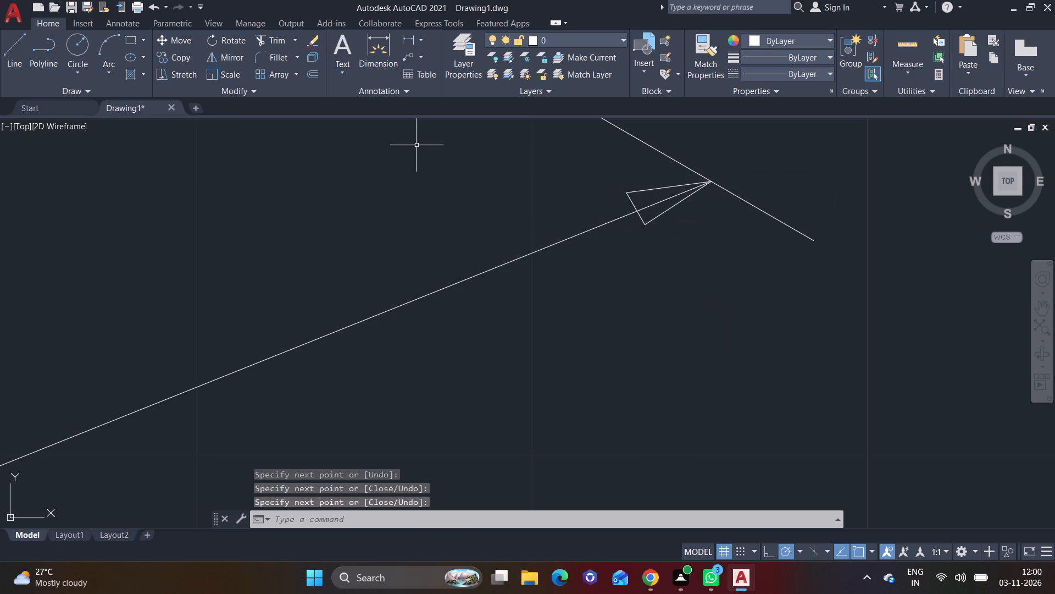
Draw a triangular arrowhead at the lower end of the same long outer connecting line, with its tip on the front extension line.
click(9, 53)
scroll(118, 247, down, 3)
middle_drag(134, 311, 615, 222)
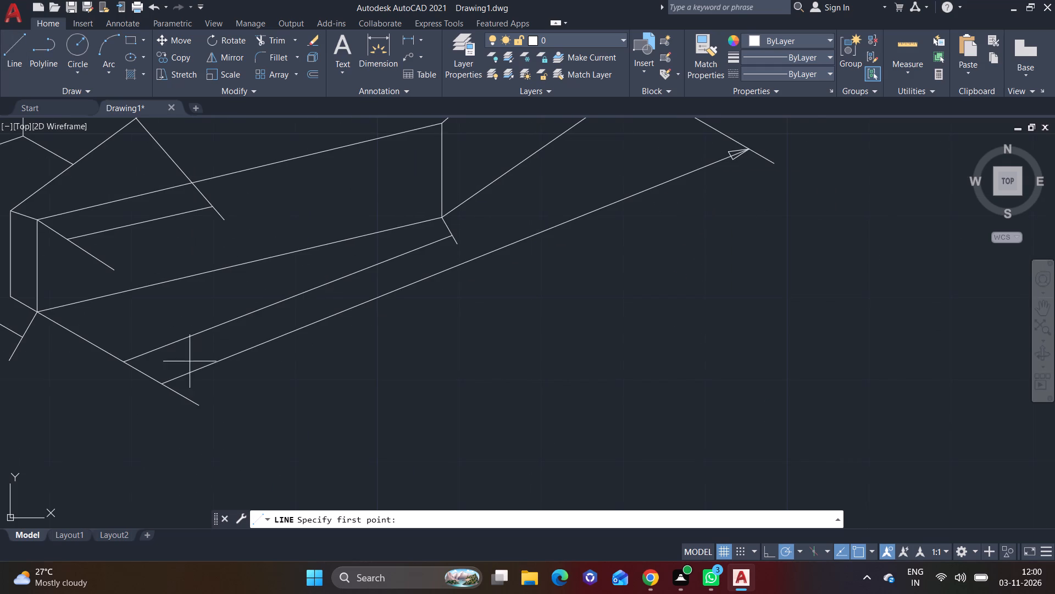
scroll(173, 384, up, 5)
click(47, 377)
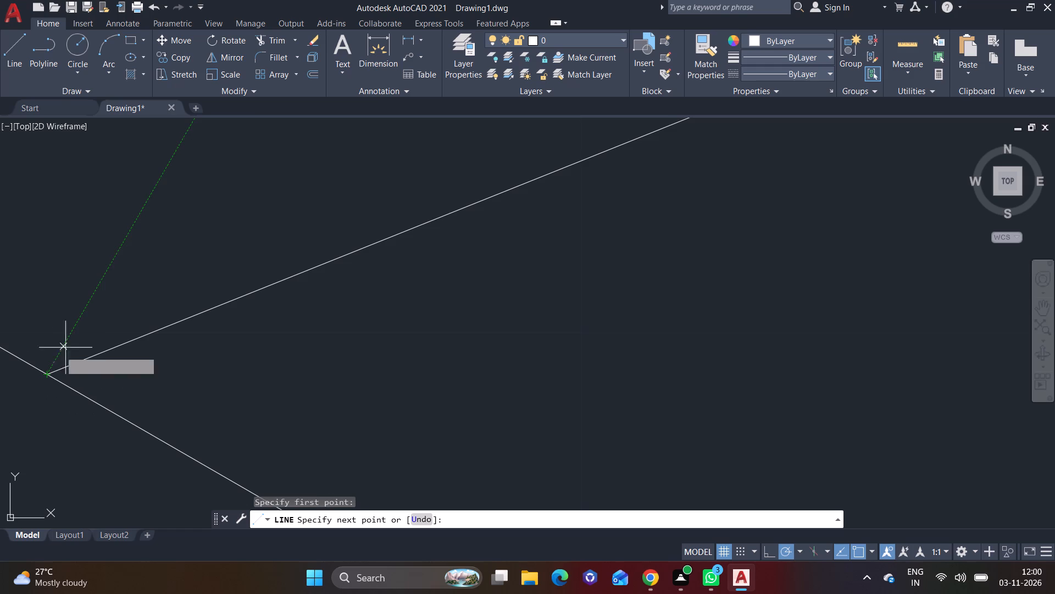
click(99, 329)
click(116, 360)
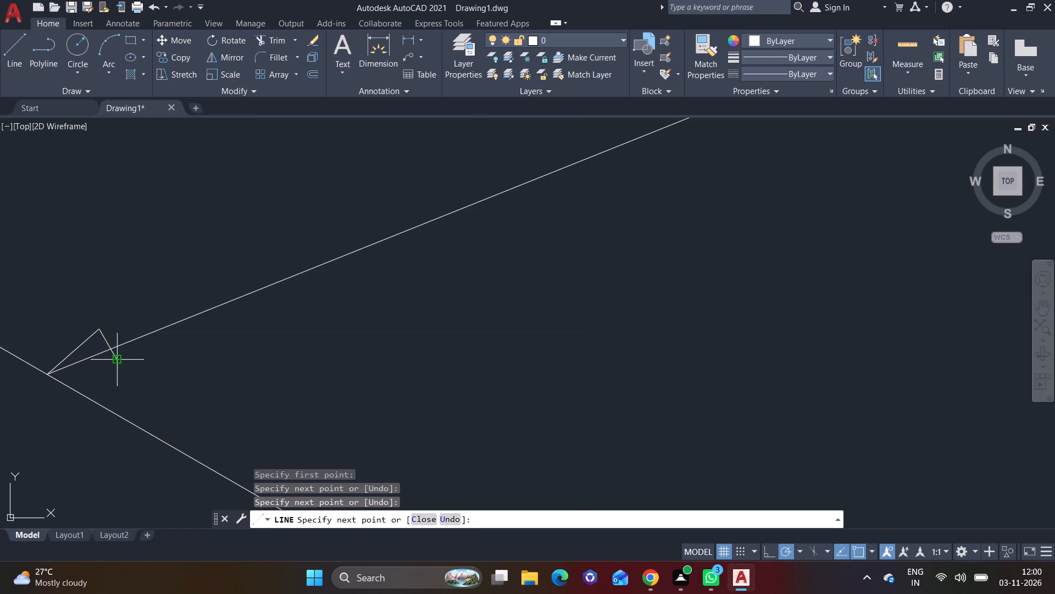
click(42, 378)
right_click(42, 378)
click(100, 392)
Draw a triangular arrowhead at the lower end of the shorter parallel connecting line, with its tip on the same front extension line.
scroll(116, 384, down, 2)
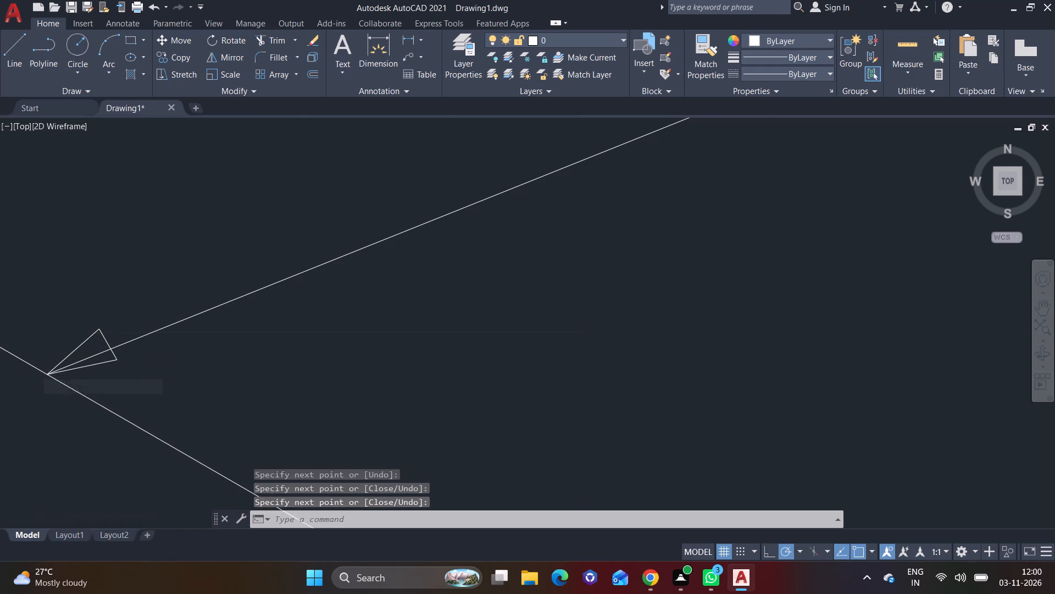
scroll(116, 384, down, 4)
middle_drag(206, 342, 459, 320)
click(9, 65)
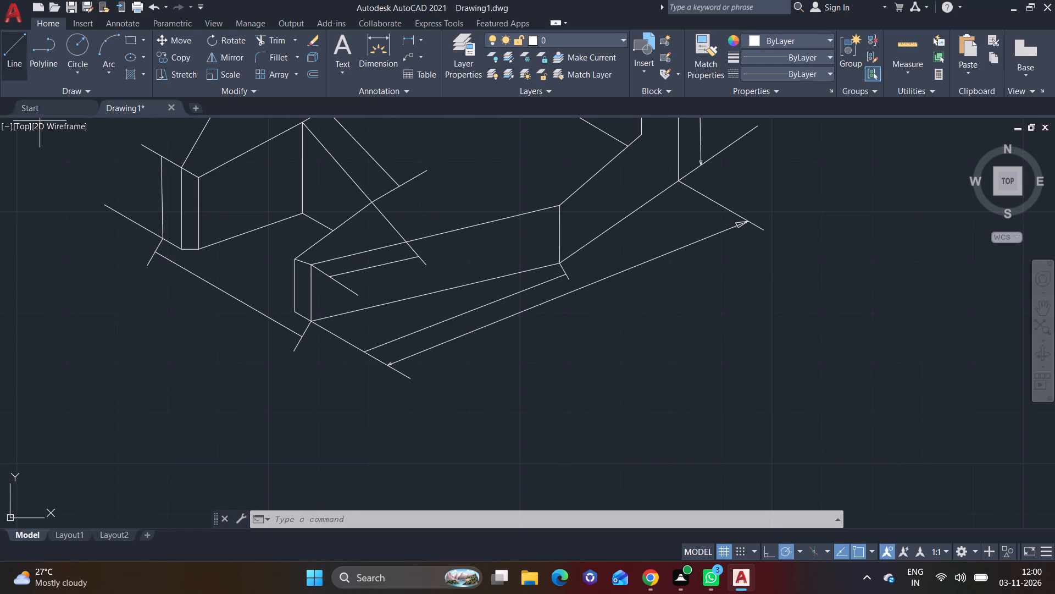
middle_drag(173, 267, 124, 339)
scroll(382, 393, up, 2)
middle_drag(365, 424, 335, 328)
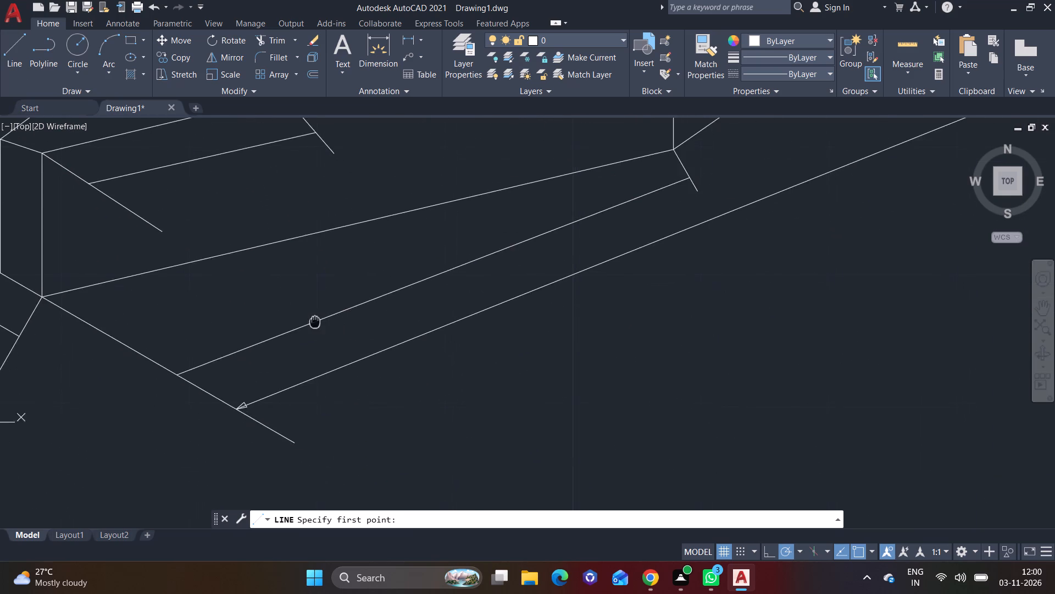
scroll(197, 358, up, 2)
click(147, 403)
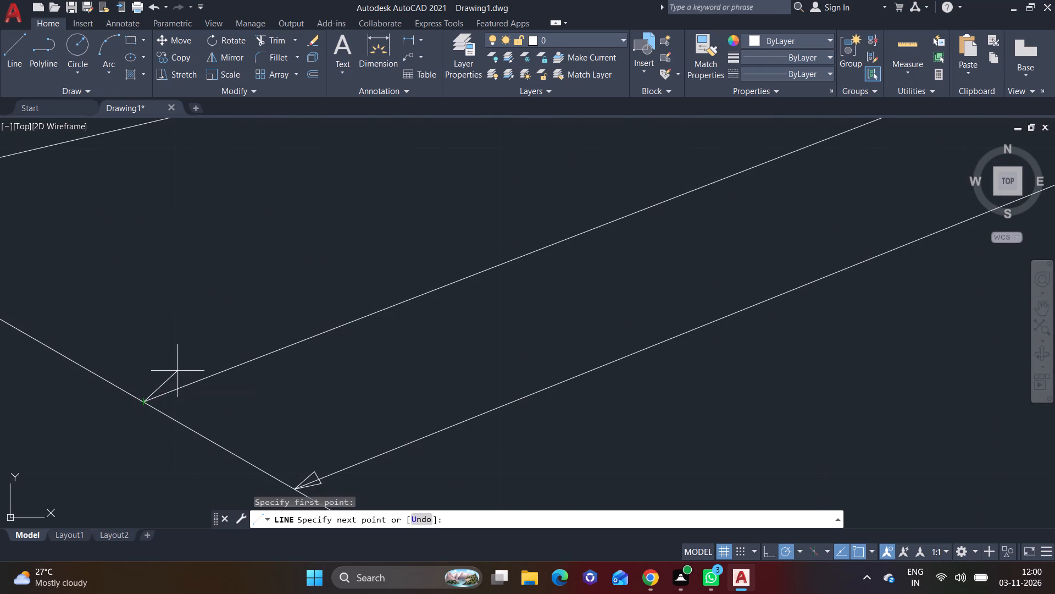
click(201, 356)
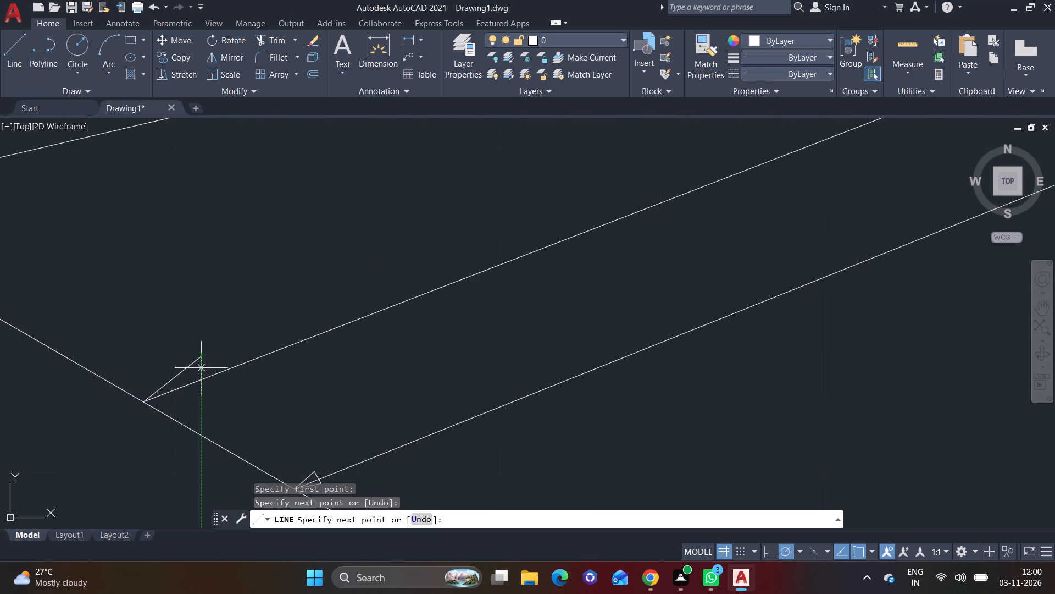
click(220, 391)
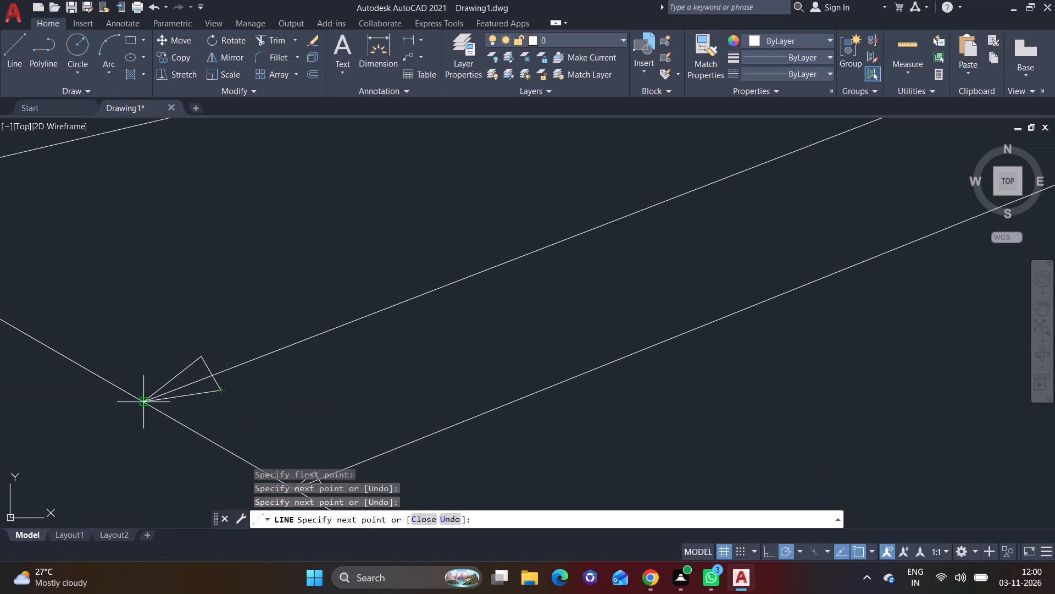
click(144, 402)
right_click(144, 402)
click(212, 237)
Draw a triangular arrowhead at the upper end of the shorter parallel connecting line, with its tip on the short extension line.
click(22, 67)
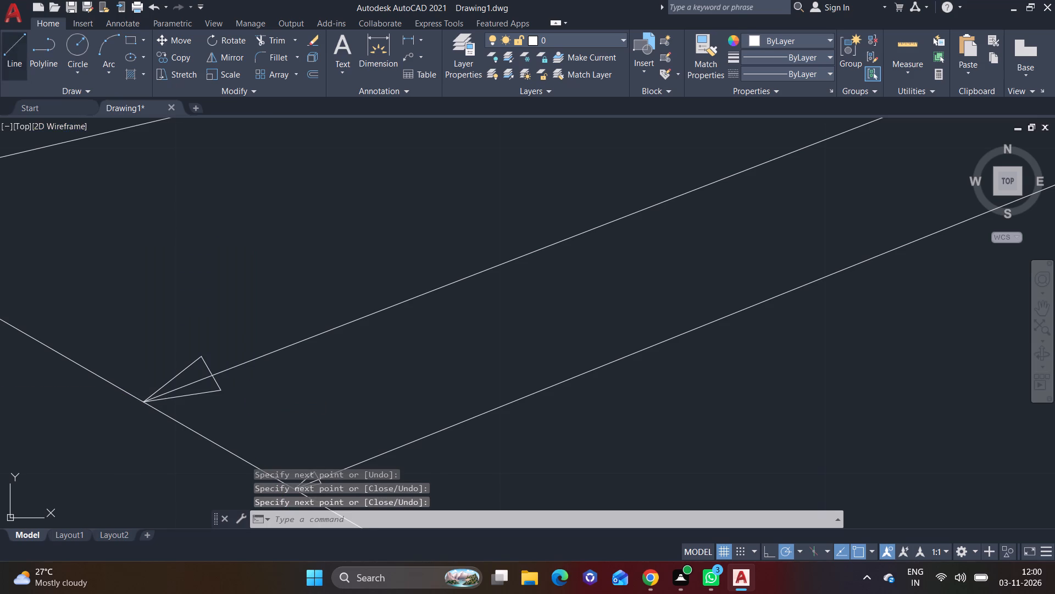
scroll(416, 282, down, 2)
middle_drag(625, 282, 286, 466)
scroll(707, 236, up, 2)
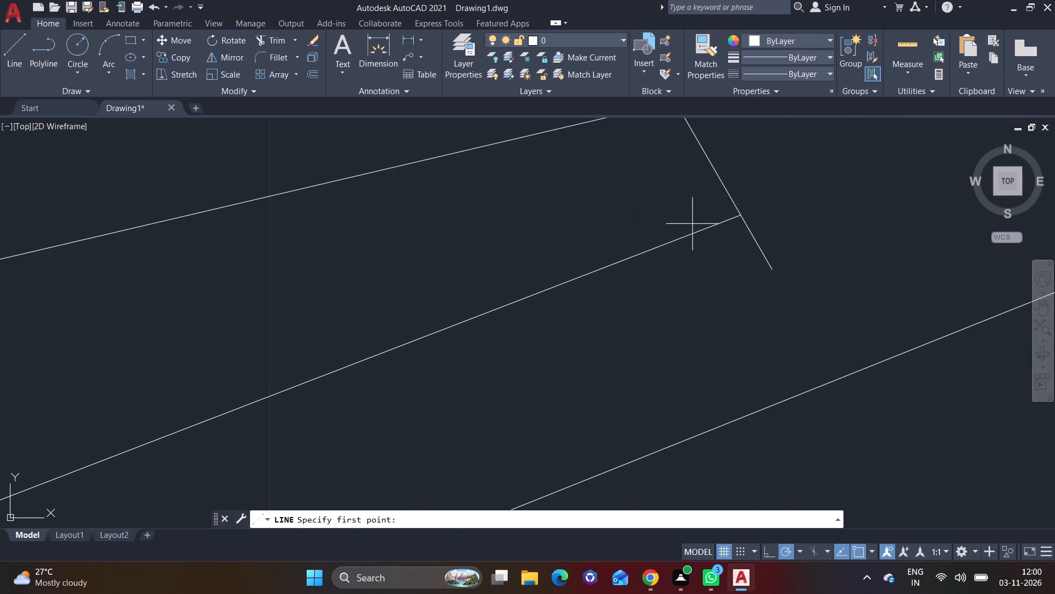
middle_drag(708, 219, 529, 326)
scroll(673, 347, up, 2)
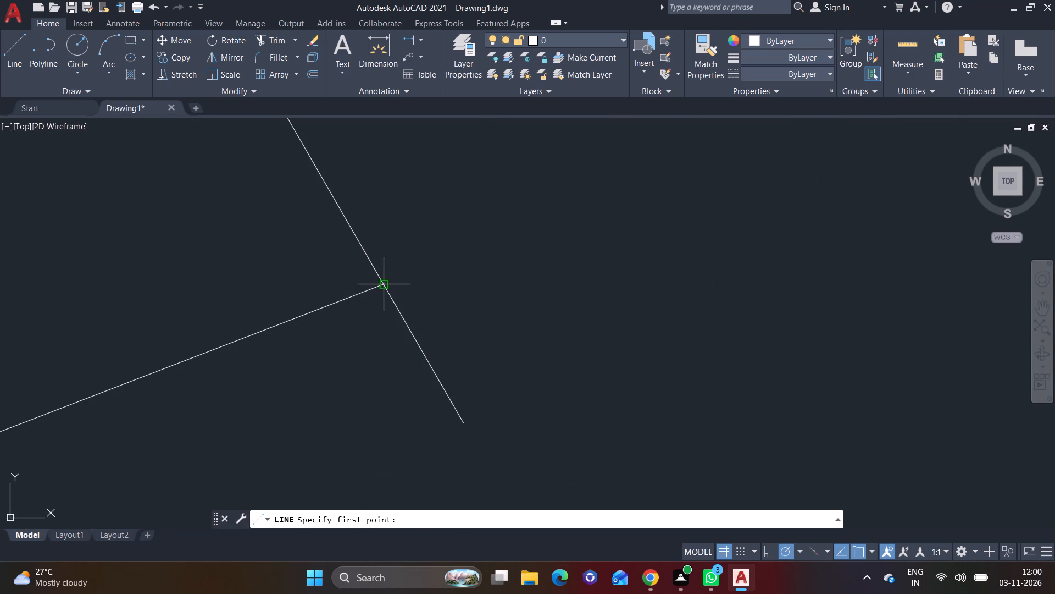
click(382, 283)
click(298, 291)
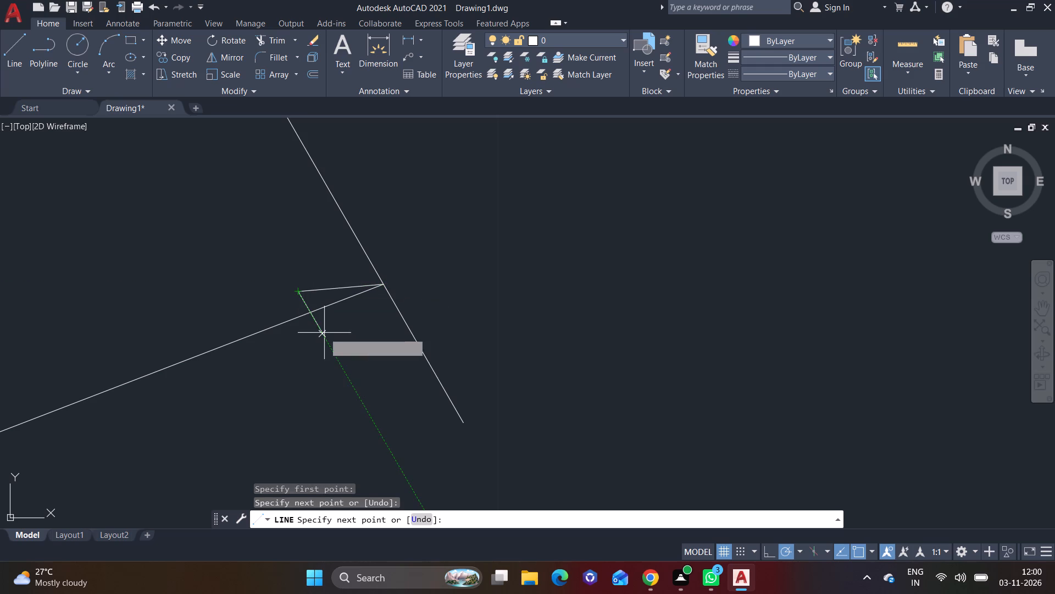
click(324, 333)
click(384, 279)
right_click(384, 279)
click(407, 287)
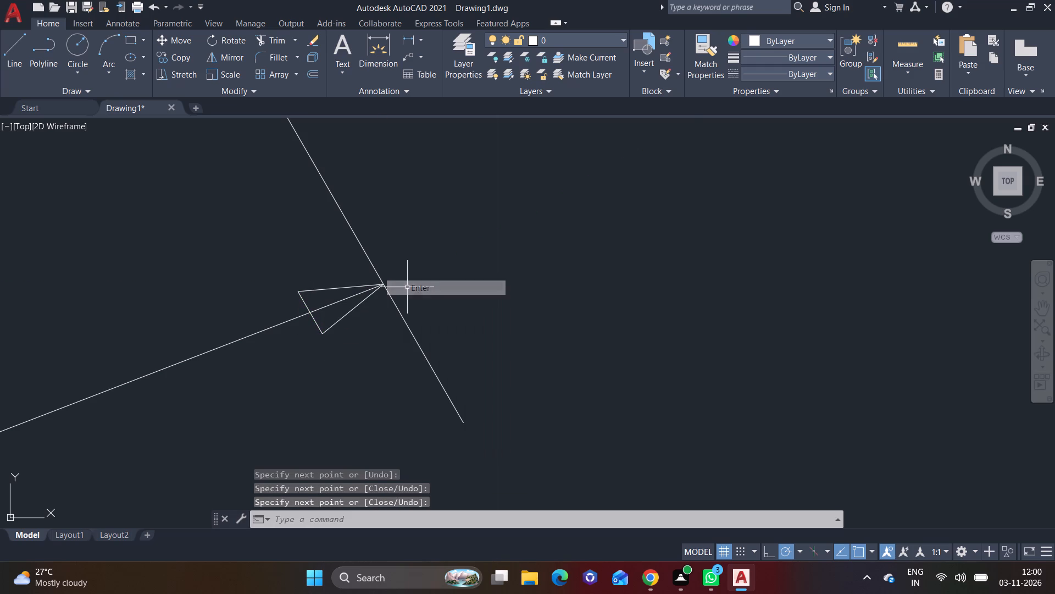
Draw an upward triangular arrowhead at the top of the near-vertical connecting line beside the figure's far-left vertical edges.
scroll(385, 328, down, 4)
middle_drag(357, 298, 573, 305)
scroll(356, 285, down, 5)
middle_drag(306, 262, 395, 318)
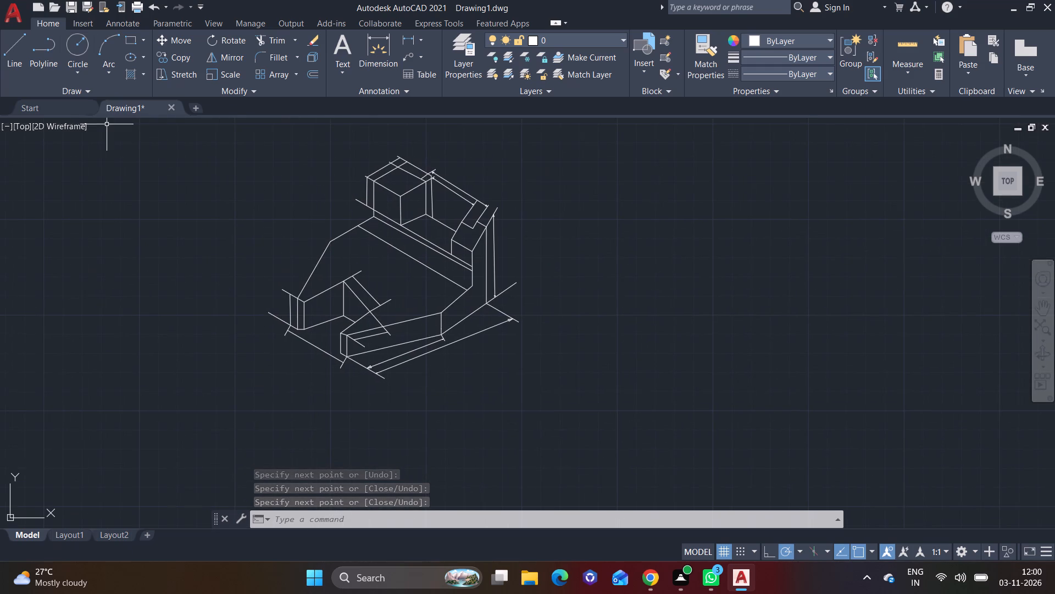
click(9, 59)
scroll(297, 317, up, 4)
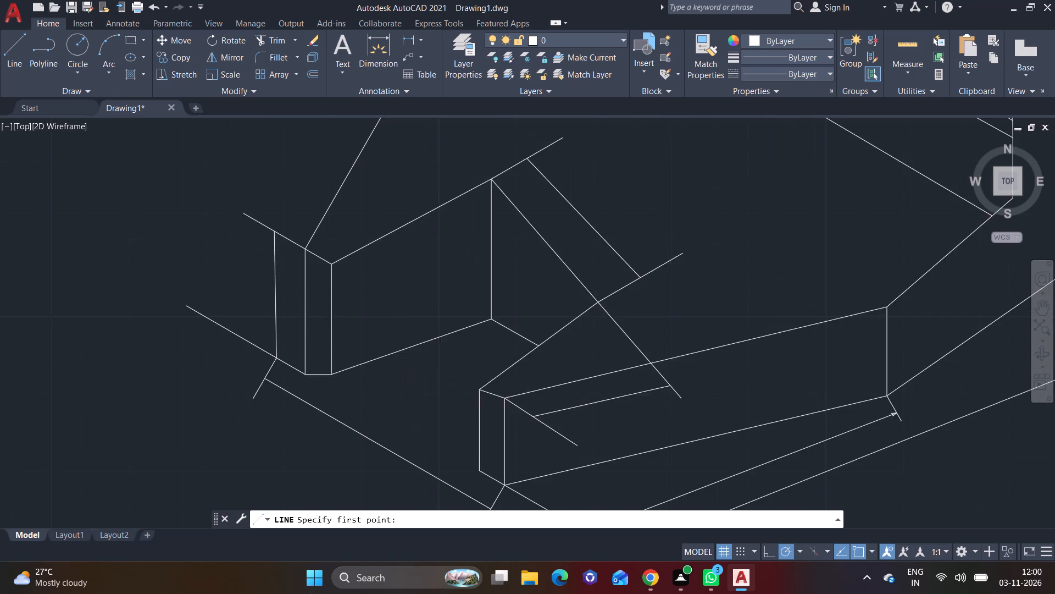
middle_drag(271, 301, 273, 277)
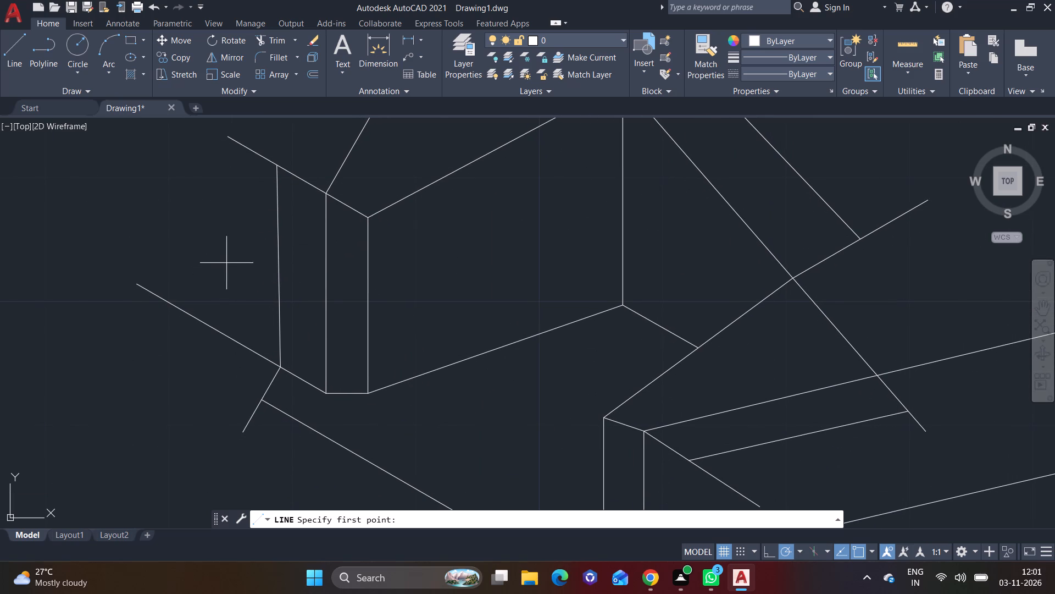
middle_drag(266, 323, 218, 366)
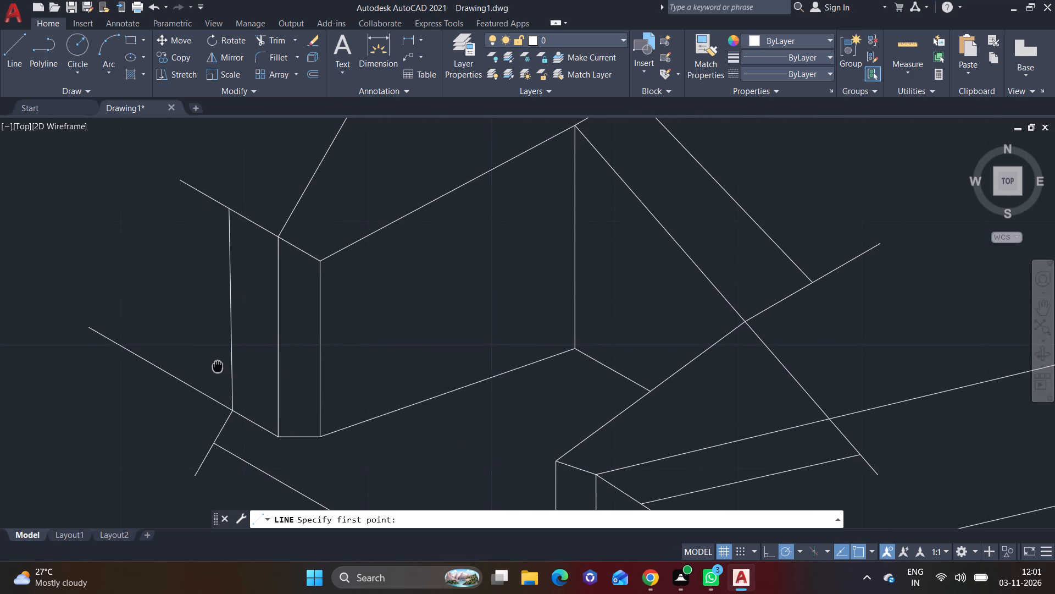
middle_drag(218, 366, 247, 344)
scroll(237, 269, up, 2)
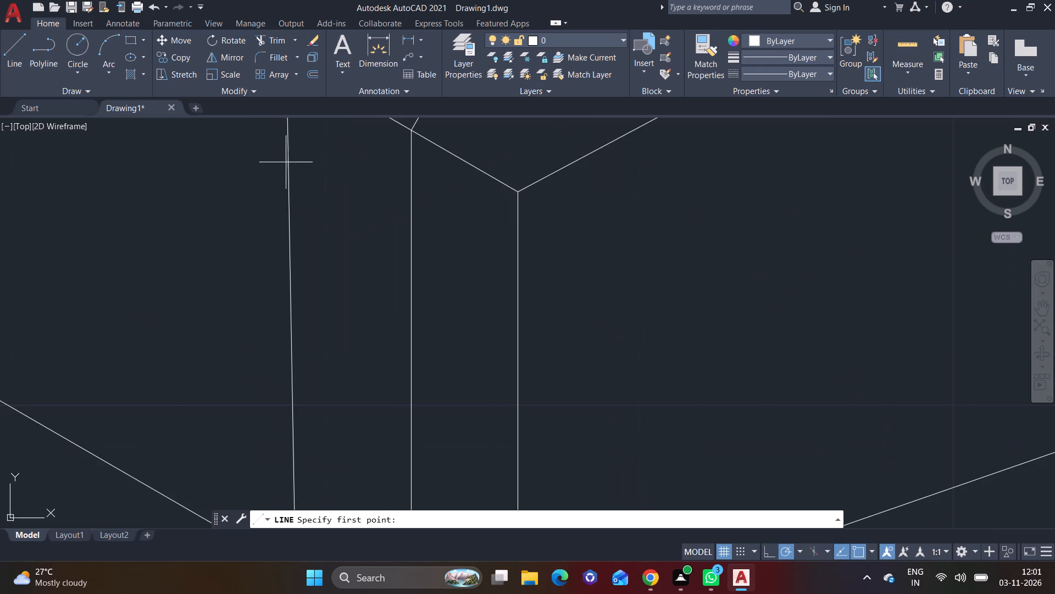
middle_drag(295, 237, 296, 353)
click(288, 176)
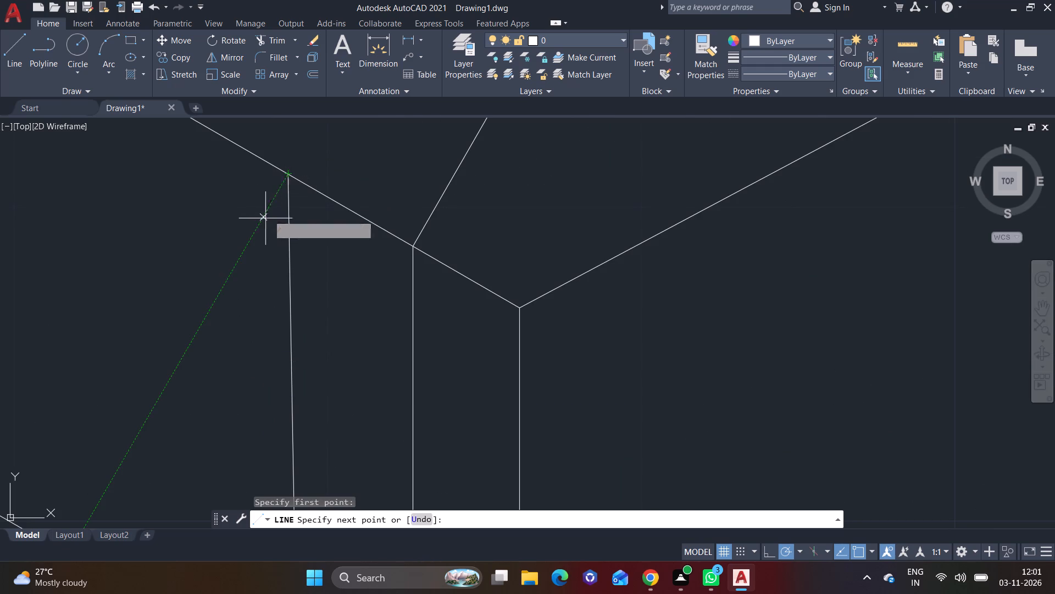
click(269, 240)
click(309, 243)
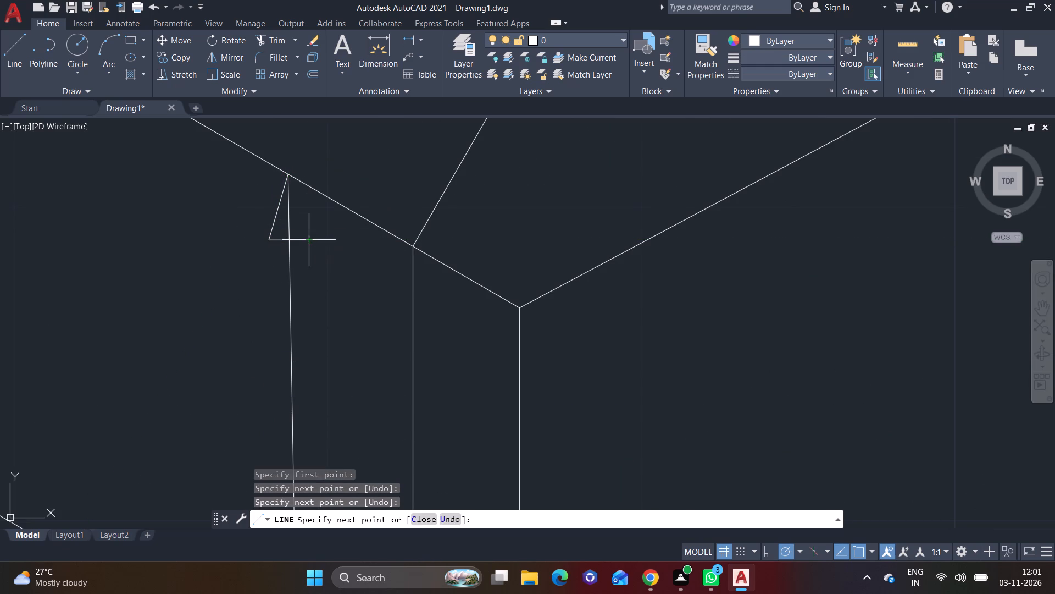
click(285, 174)
right_click(285, 174)
click(316, 181)
Draw a downward triangular arrowhead as a polyline at the bottom of the same near-vertical line, tip on the sloping extension line.
click(29, 68)
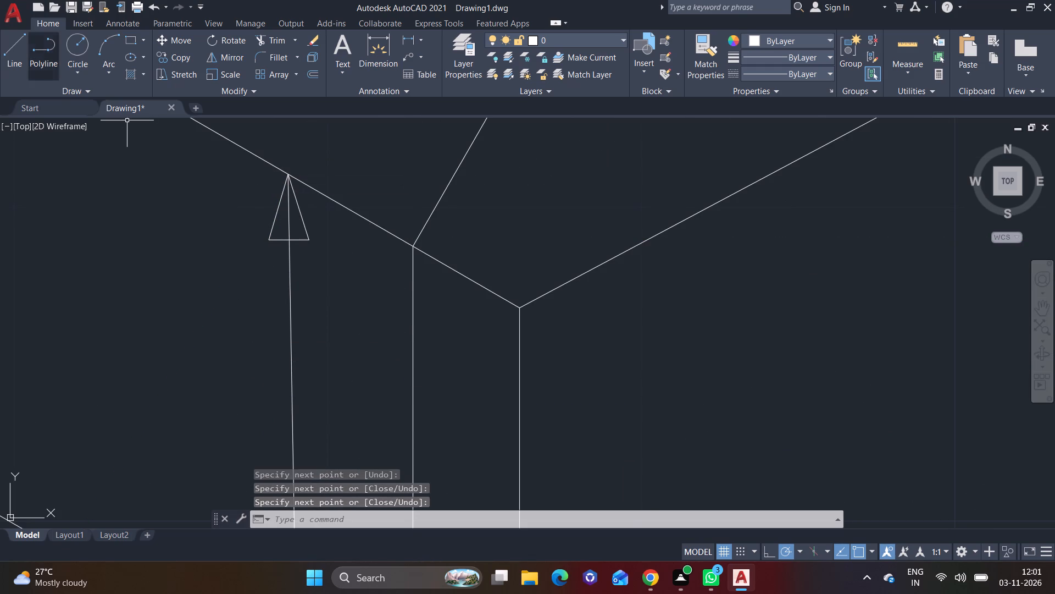
scroll(375, 313, down, 2)
middle_drag(381, 368, 393, 271)
scroll(364, 372, up, 2)
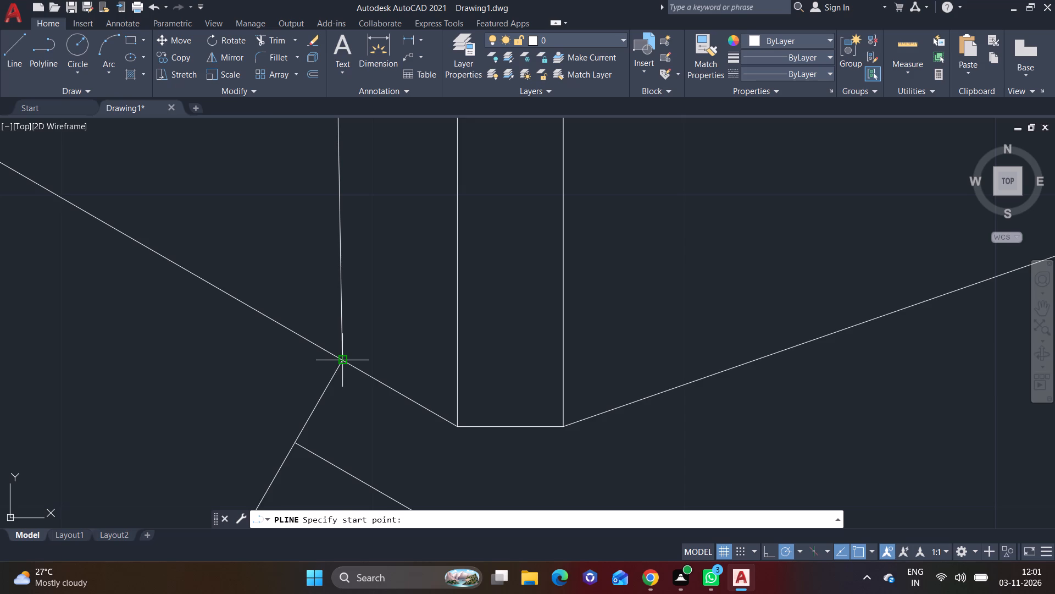
click(342, 358)
click(324, 294)
click(359, 293)
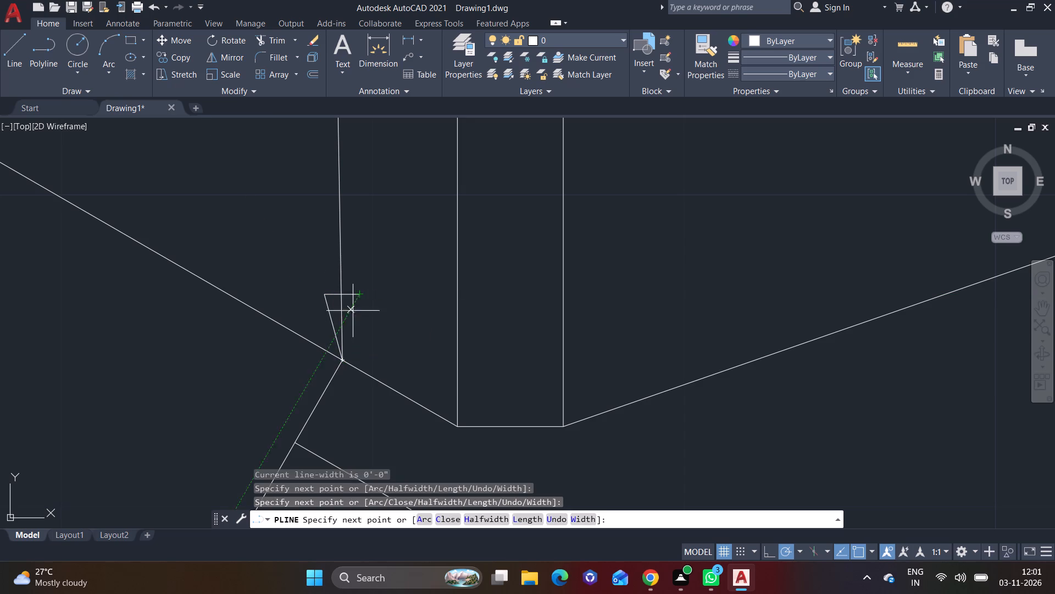
click(345, 358)
right_click(345, 358)
click(393, 136)
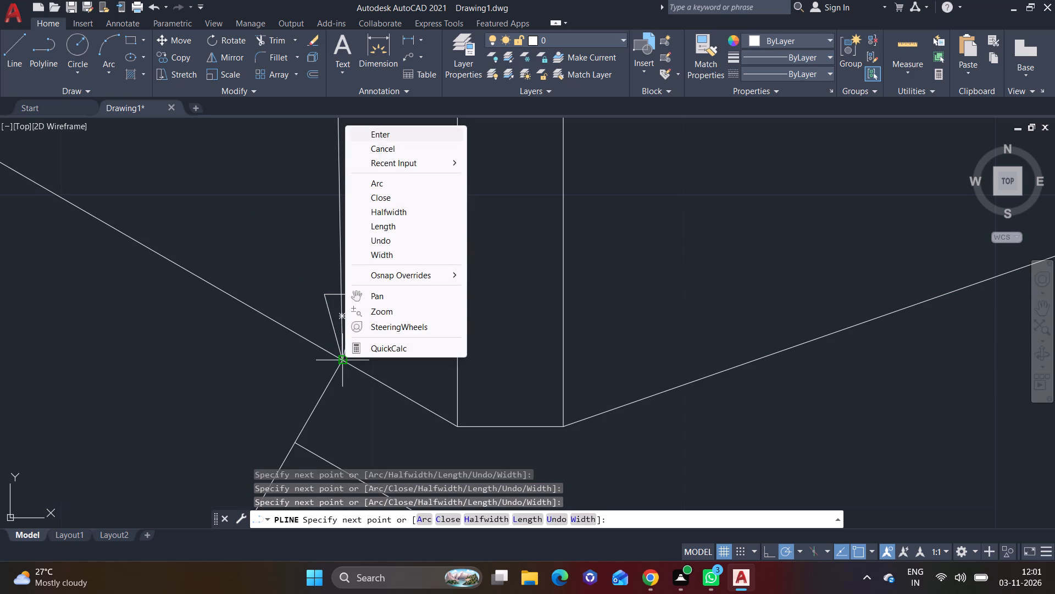
Draw a triangular arrowhead at the upper-left end of the sloping connecting line below the figure's left side, tip on its extension line.
click(8, 45)
scroll(169, 174, down, 1)
middle_drag(248, 306, 215, 240)
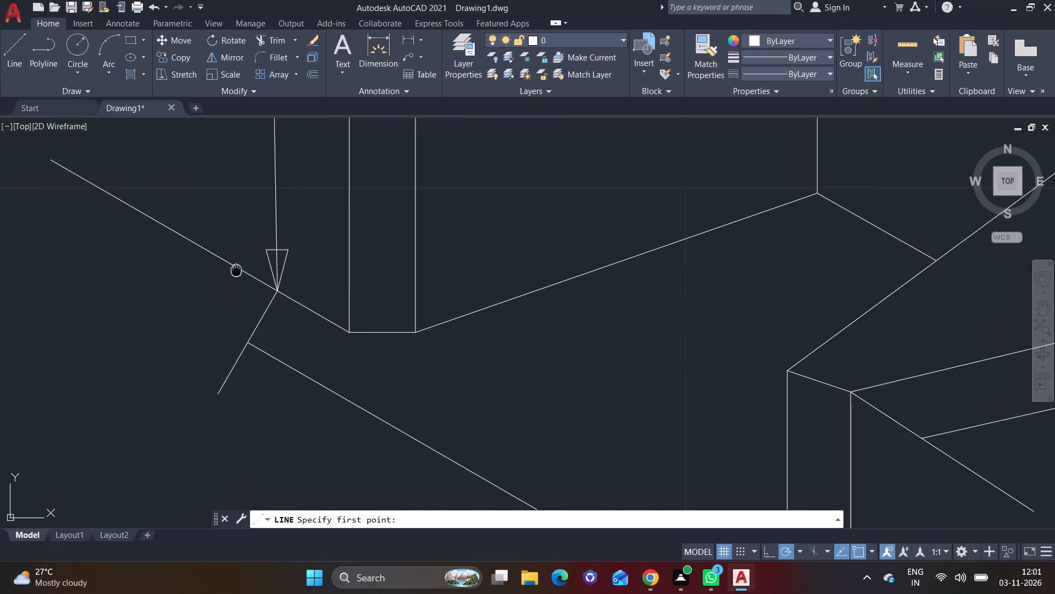
middle_drag(215, 240, 172, 201)
scroll(162, 227, up, 2)
click(186, 252)
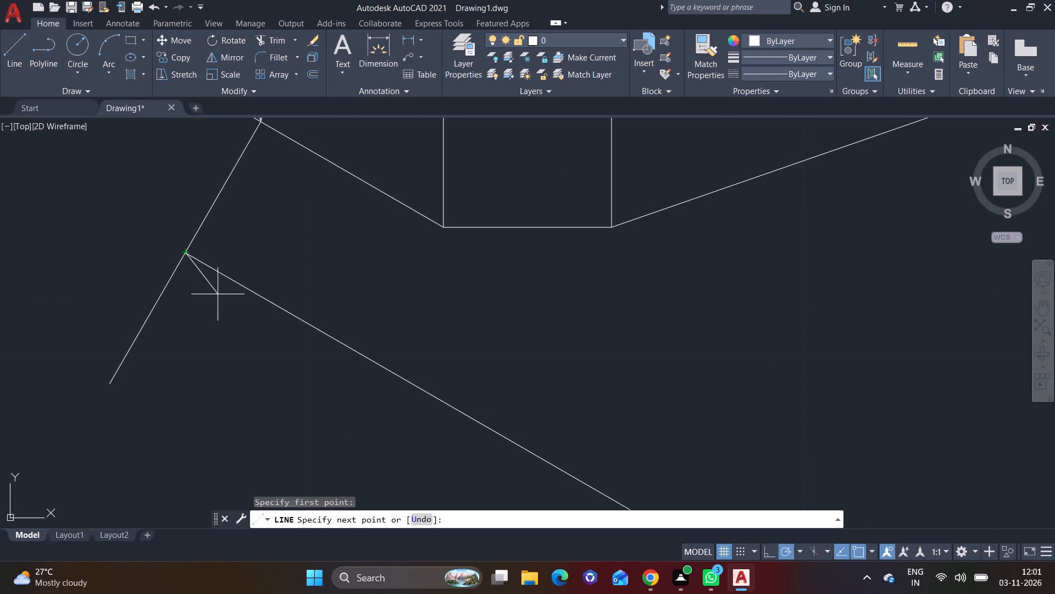
click(227, 303)
click(252, 272)
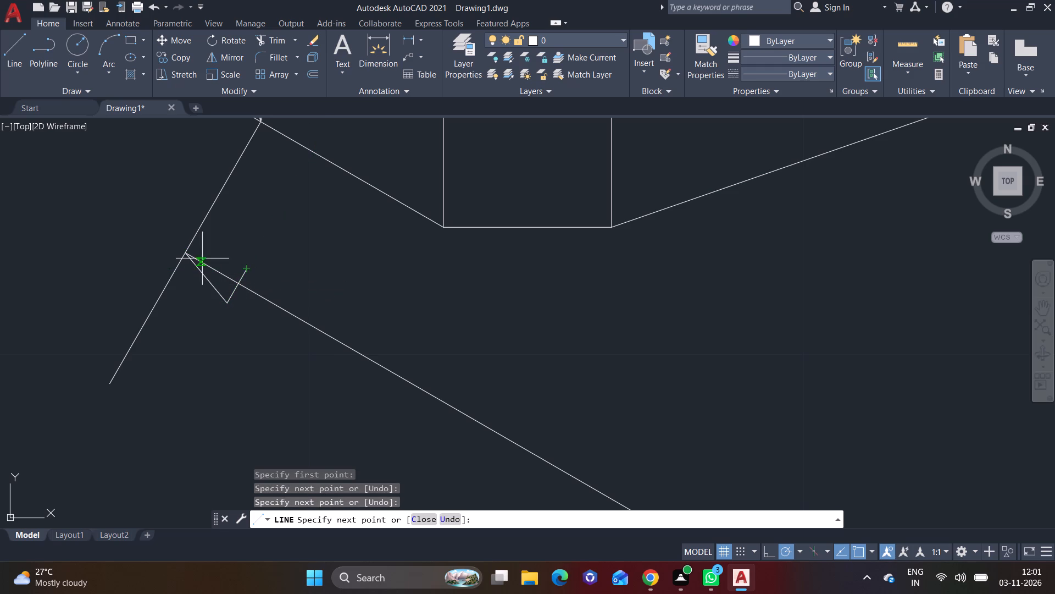
click(180, 250)
right_click(180, 250)
click(231, 257)
Draw a triangular arrowhead with a base of about 3/16 inch at the sloping connecting line's lower-right end, tip on its extension line.
click(8, 53)
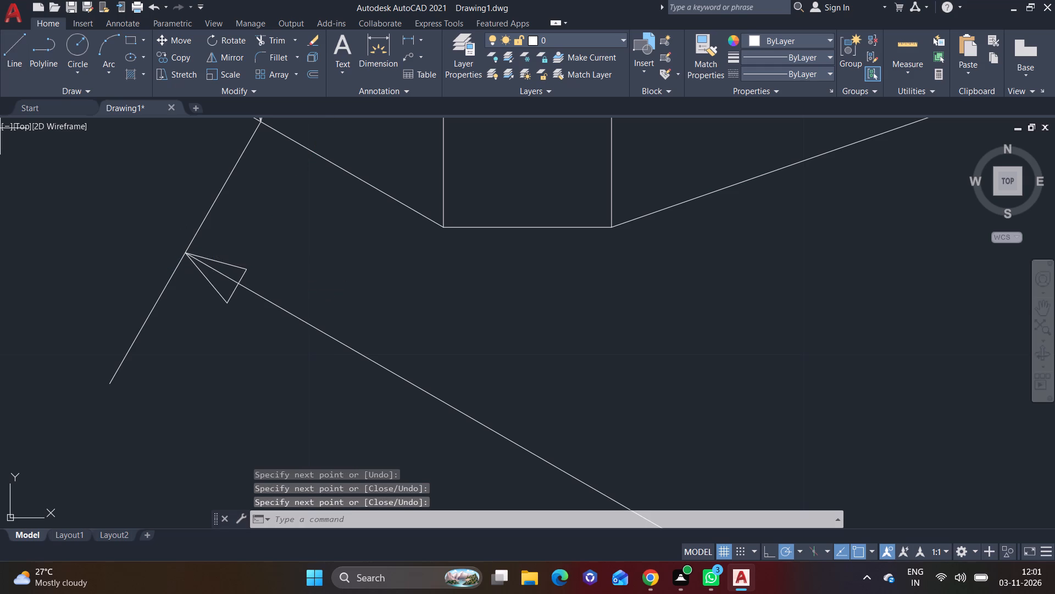
scroll(398, 342, down, 2)
middle_drag(524, 382, 115, 175)
scroll(469, 417, up, 2)
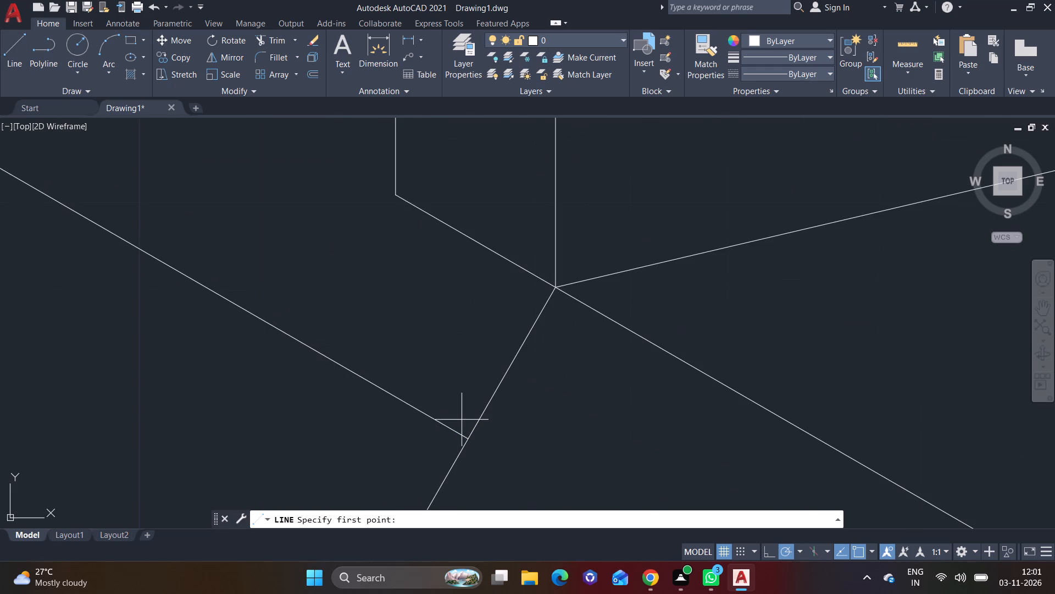
scroll(461, 420, up, 1)
middle_drag(460, 420, 446, 327)
scroll(454, 405, up, 2)
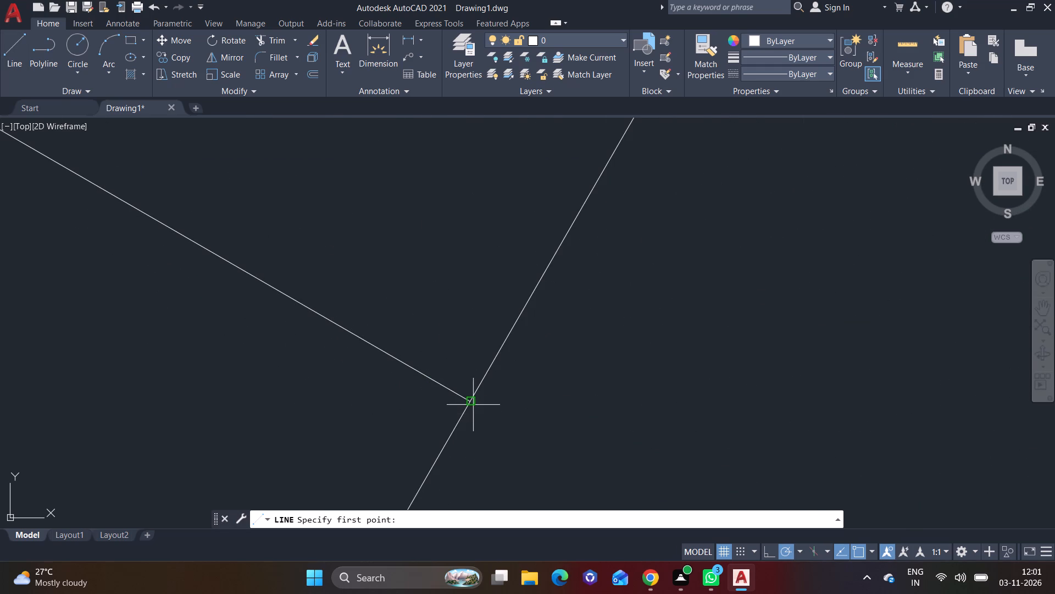
click(470, 403)
click(410, 384)
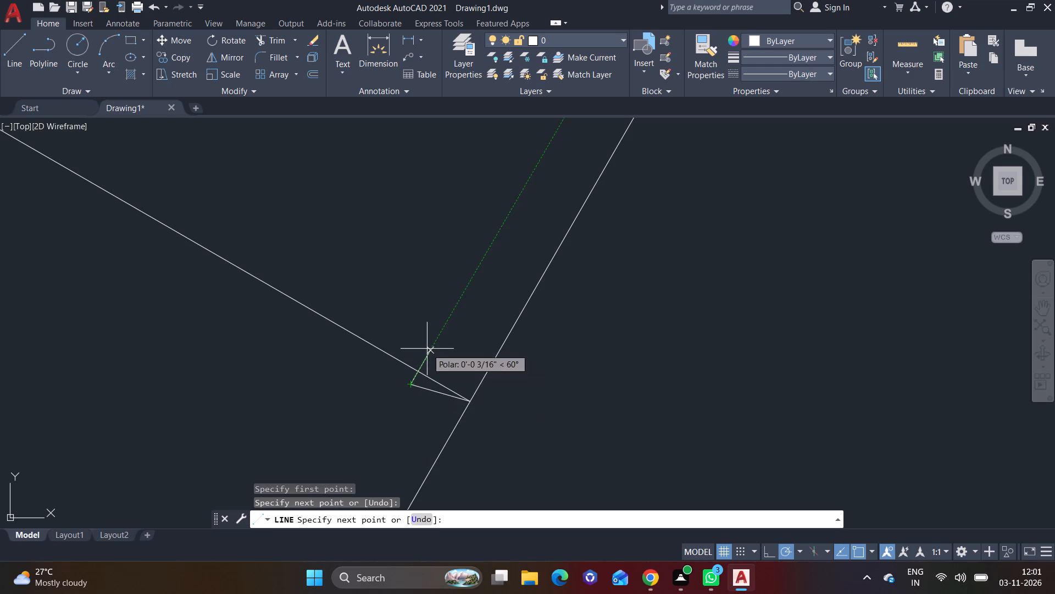
click(427, 348)
click(468, 401)
right_click(468, 401)
click(519, 238)
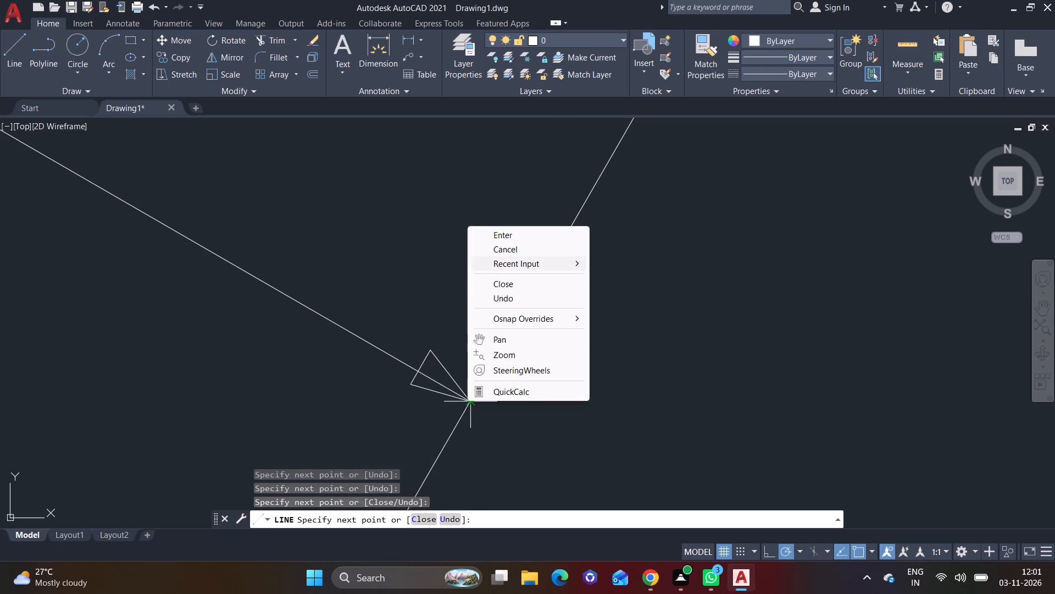
Draw a triangular arrowhead with a base of about 13/16 inch at the left end of the connecting line across the figure's front face.
scroll(422, 331, down, 3)
click(16, 46)
scroll(314, 270, down, 2)
middle_drag(396, 306, 312, 347)
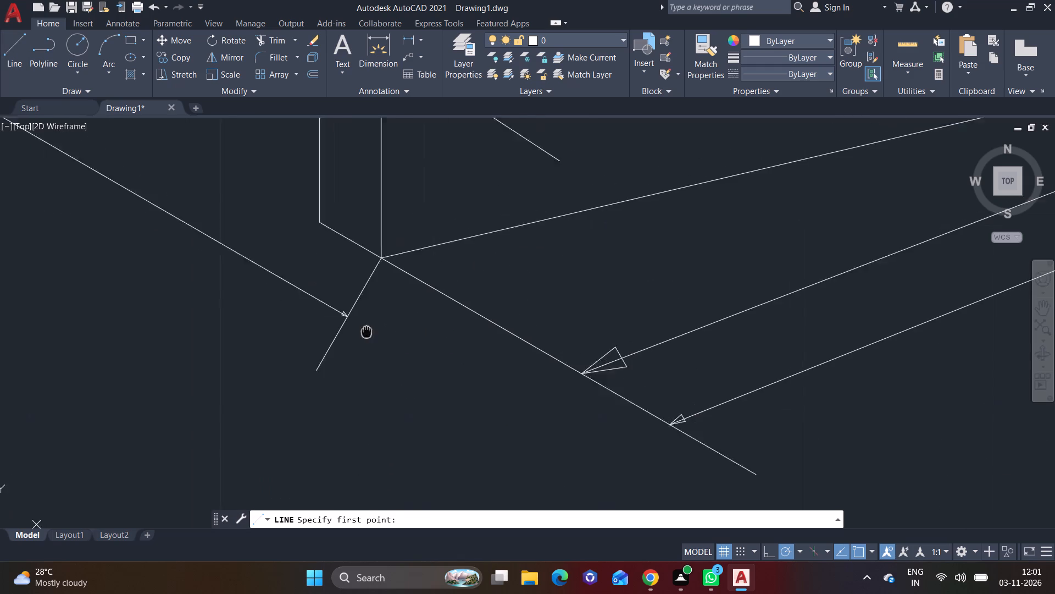
middle_drag(312, 347, 153, 412)
scroll(220, 380, down, 2)
middle_drag(222, 317, 256, 419)
scroll(259, 403, up, 1)
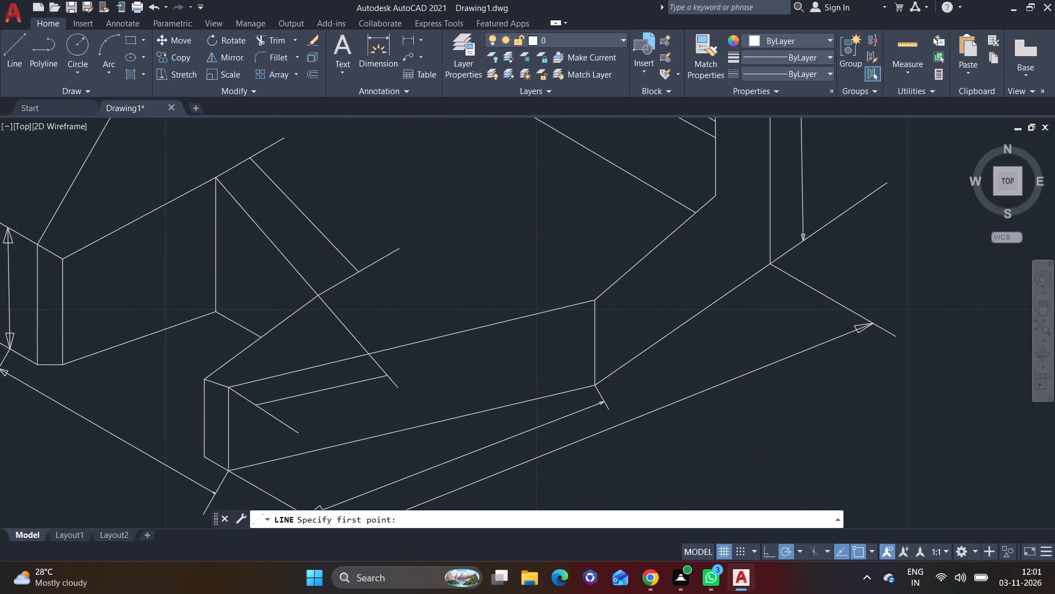
scroll(258, 394, up, 3)
click(230, 446)
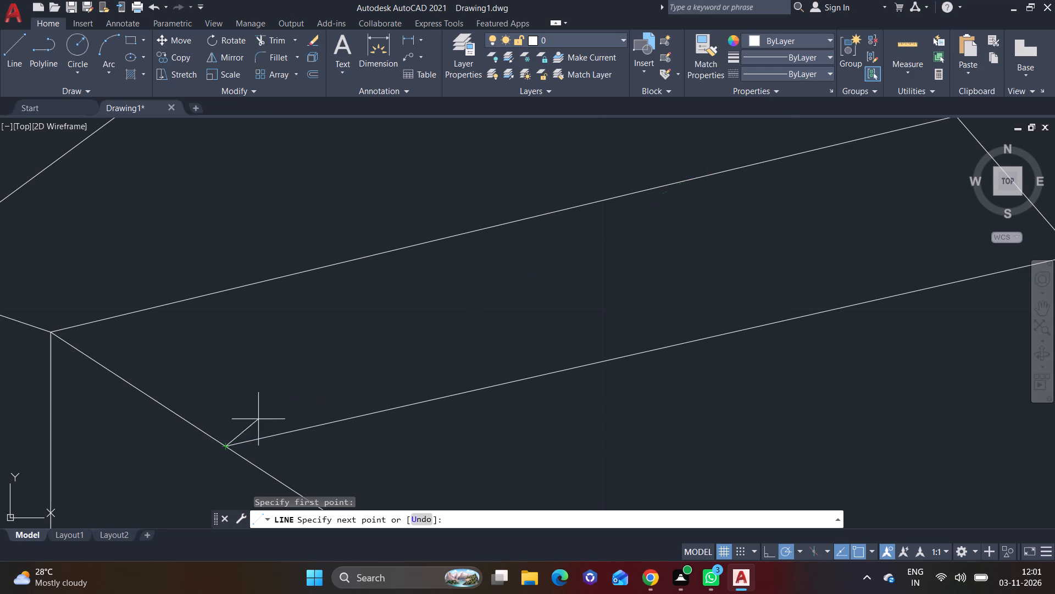
click(287, 406)
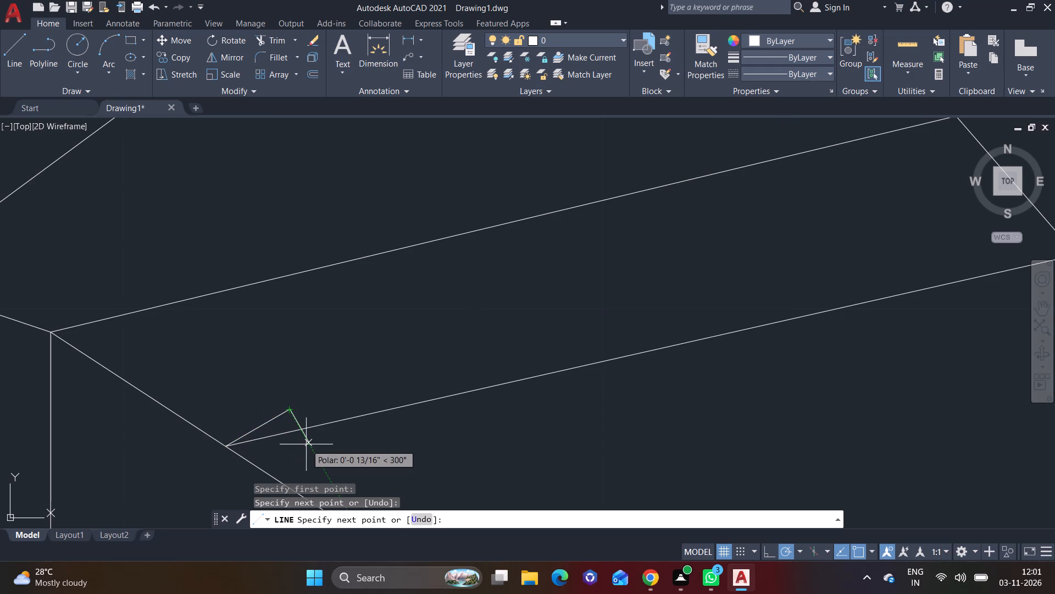
click(306, 446)
click(220, 447)
right_click(220, 447)
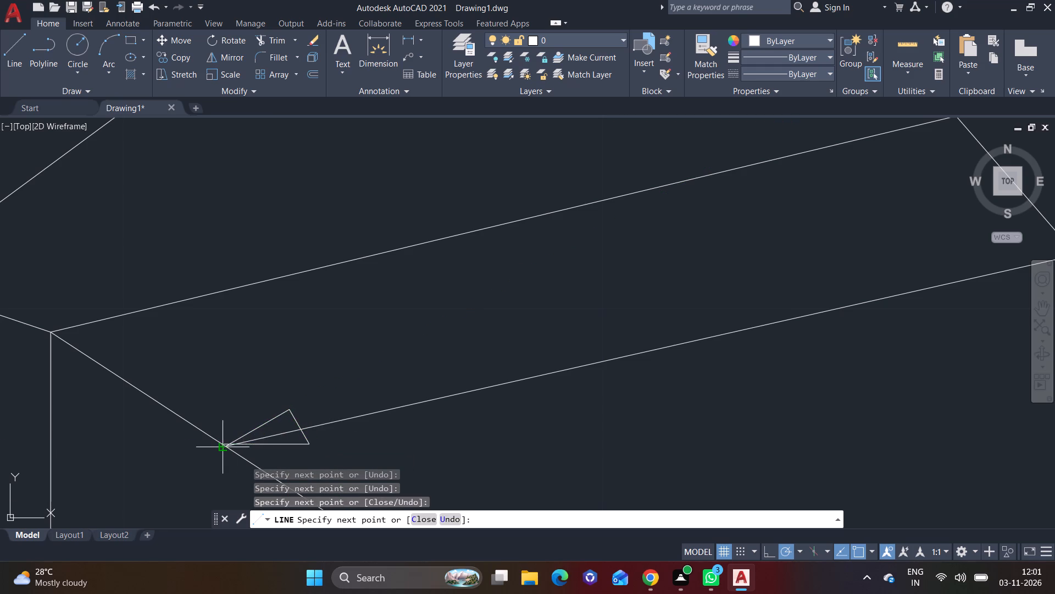
click(265, 284)
Draw a triangular arrowhead at the right end of the same front-face connecting line, with its tip on the long diagonal line.
click(4, 62)
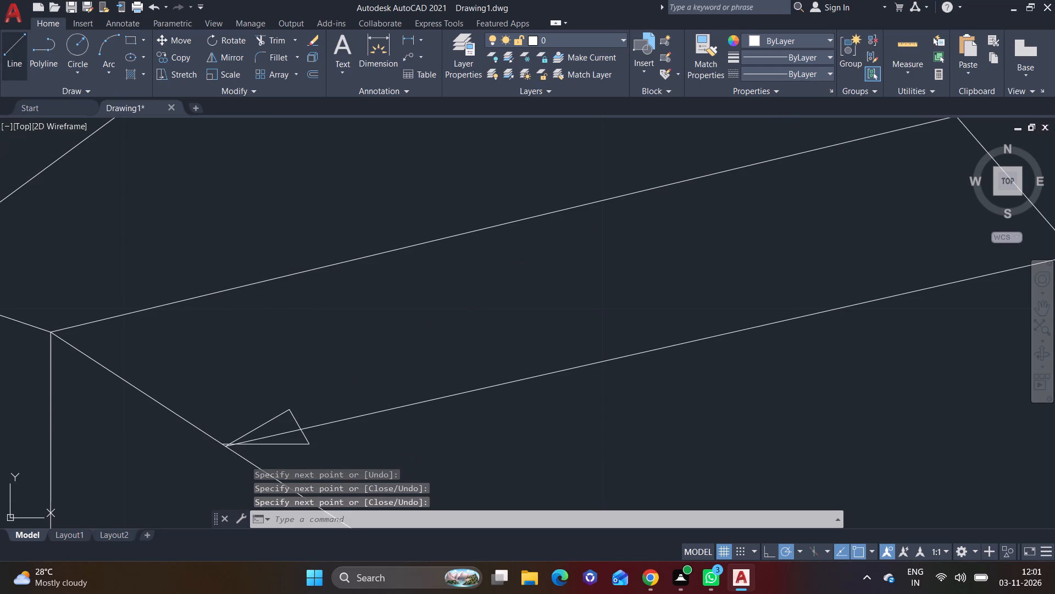
scroll(504, 323, down, 2)
middle_drag(607, 346, 336, 361)
scroll(391, 327, up, 2)
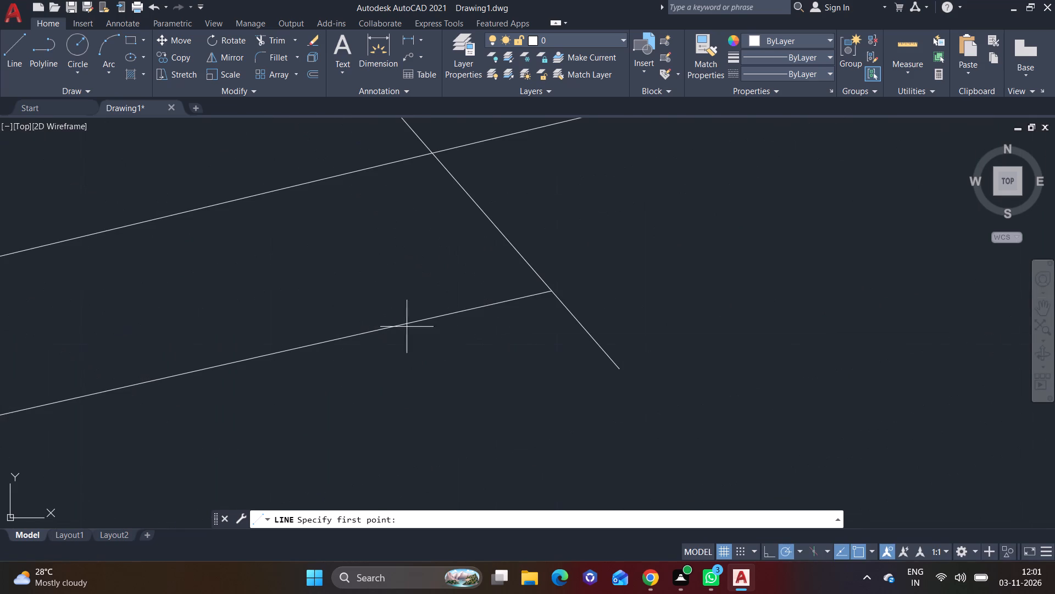
click(552, 290)
click(468, 289)
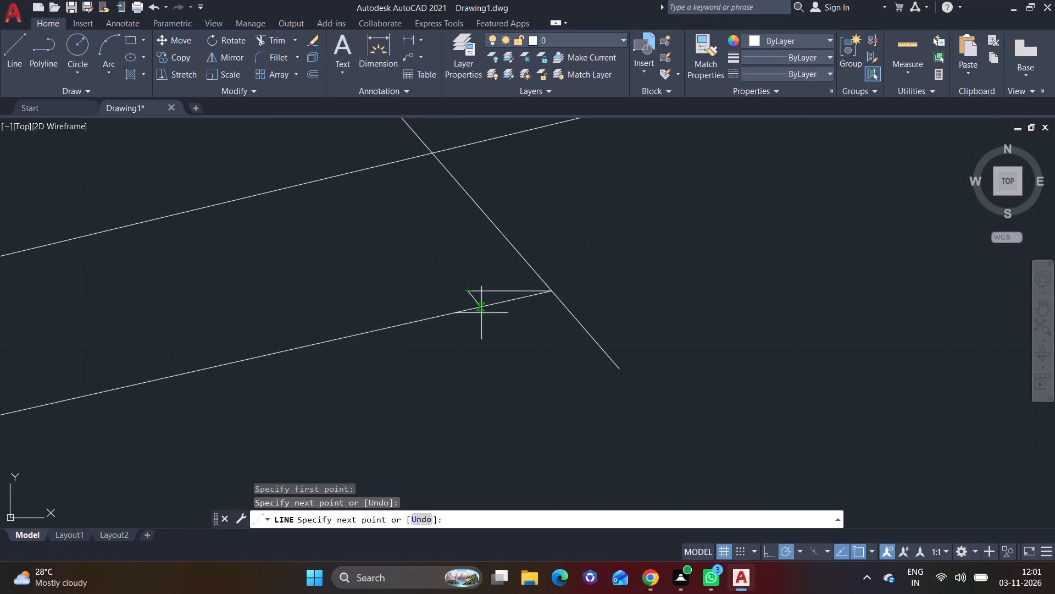
click(488, 324)
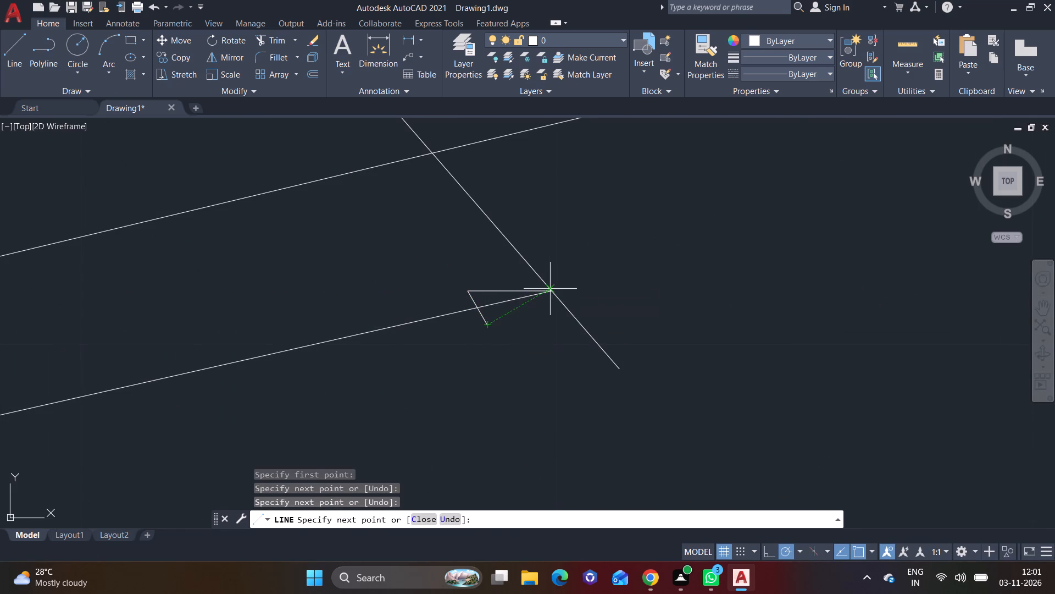
click(557, 292)
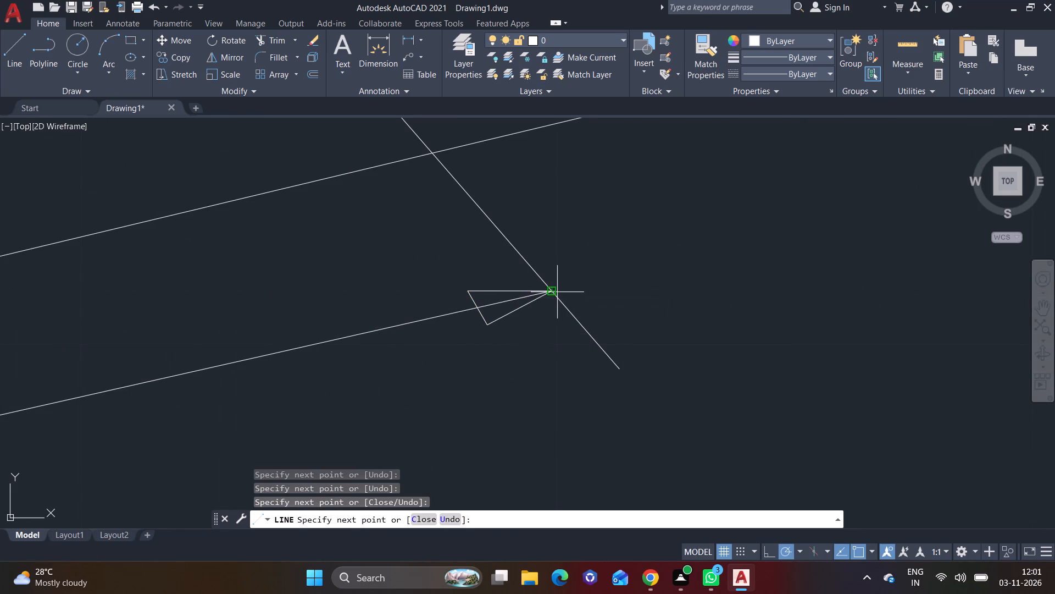
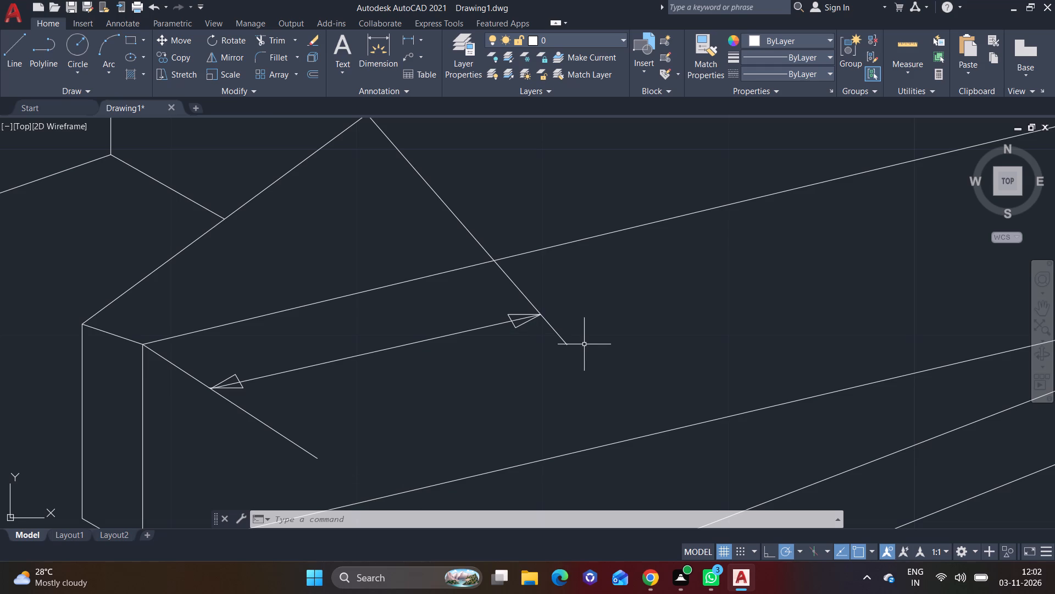
Draw a triangular arrowhead at the upper-left end of the long connecting line across the figure's top face, tip on the face edge.
click(16, 47)
scroll(254, 306, down, 3)
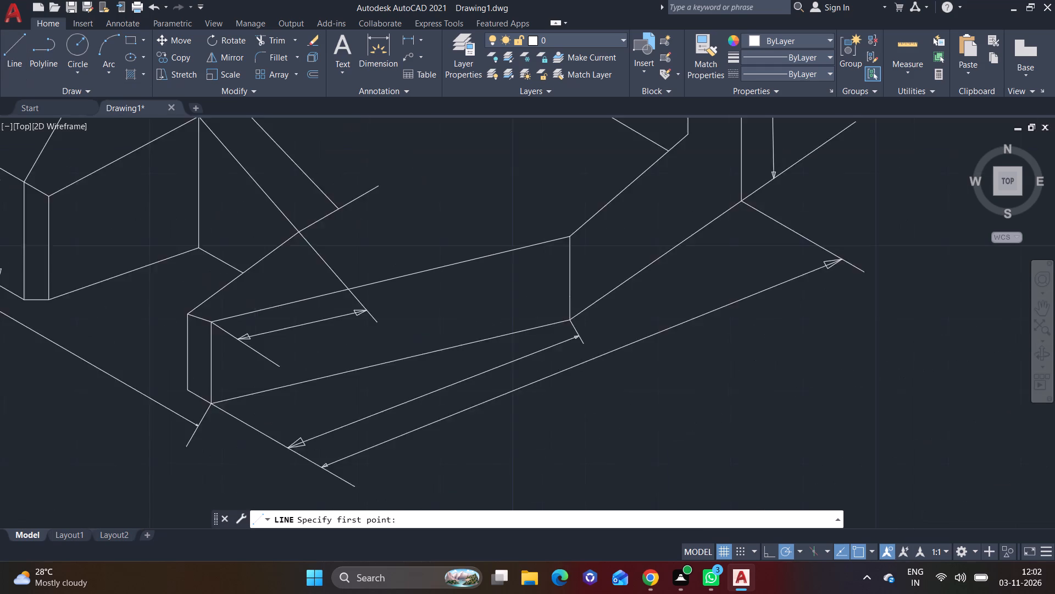
scroll(255, 306, down, 2)
middle_drag(295, 375, 314, 440)
scroll(259, 309, up, 1)
scroll(297, 286, up, 3)
middle_drag(297, 265, 271, 381)
scroll(221, 260, up, 2)
click(157, 292)
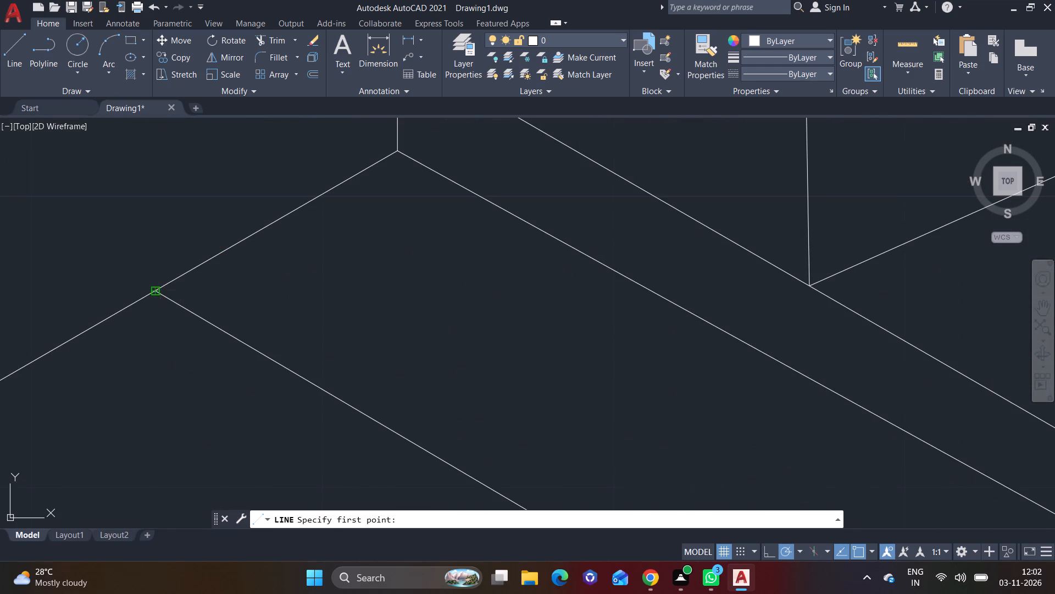
click(190, 340)
click(222, 303)
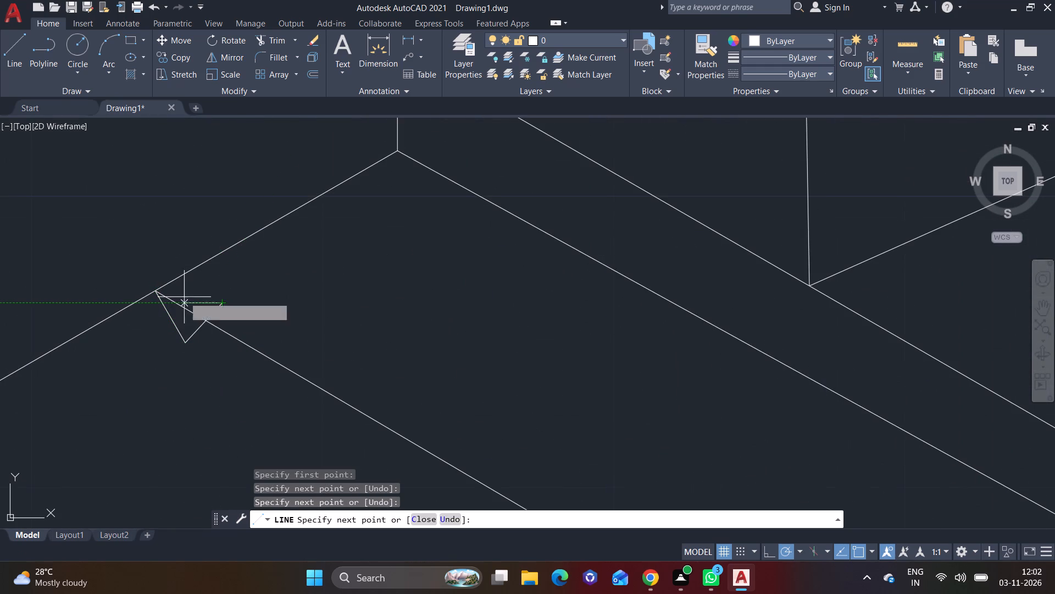
click(158, 293)
right_click(158, 293)
click(196, 302)
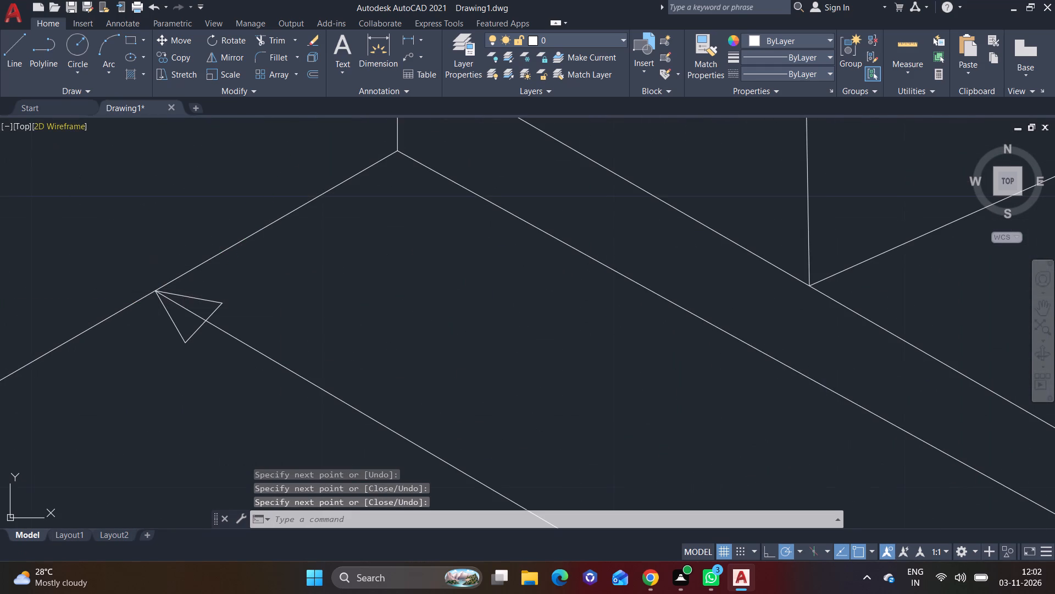
Draw a triangular arrowhead at the lower-right end of the same top-face connecting line, with its tip at the face's sloping edge.
click(19, 67)
scroll(336, 309, down, 3)
scroll(429, 382, down, 2)
middle_drag(454, 399, 334, 263)
scroll(445, 301, up, 3)
scroll(348, 310, up, 2)
middle_drag(336, 312, 502, 359)
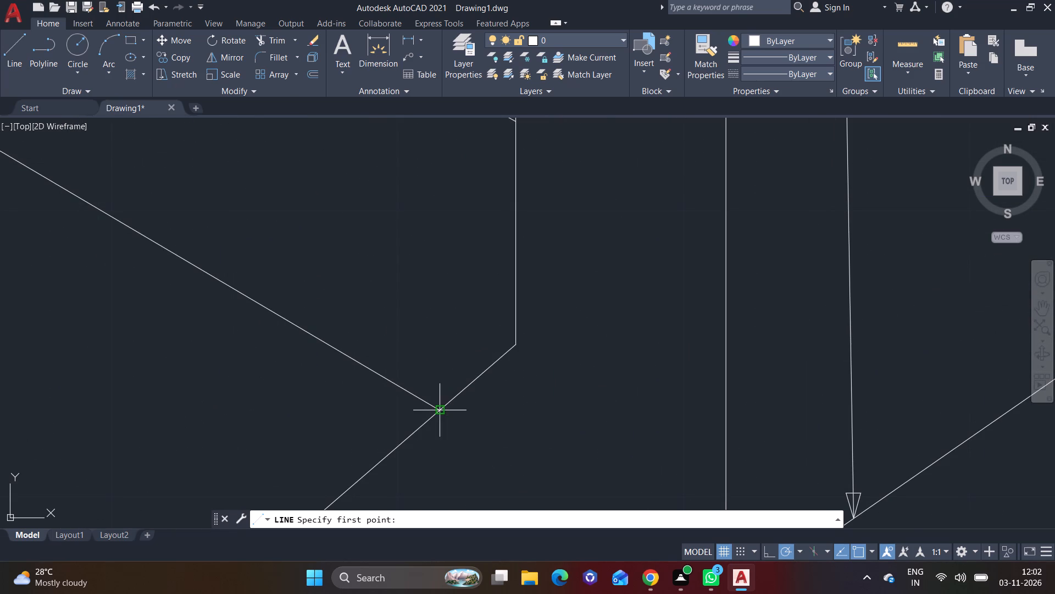
click(439, 412)
click(376, 391)
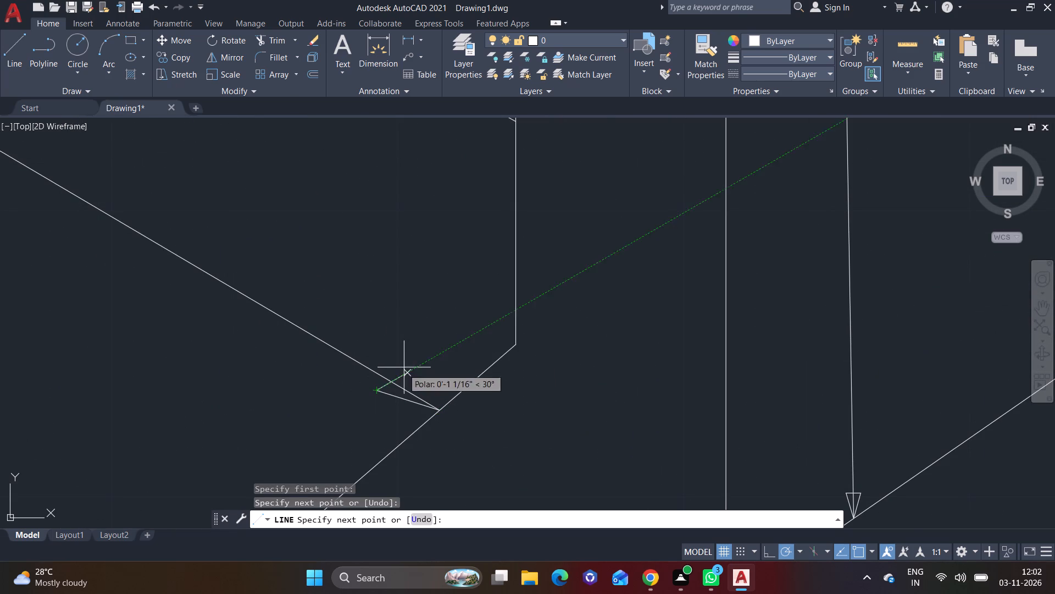
click(406, 362)
click(434, 409)
right_click(434, 409)
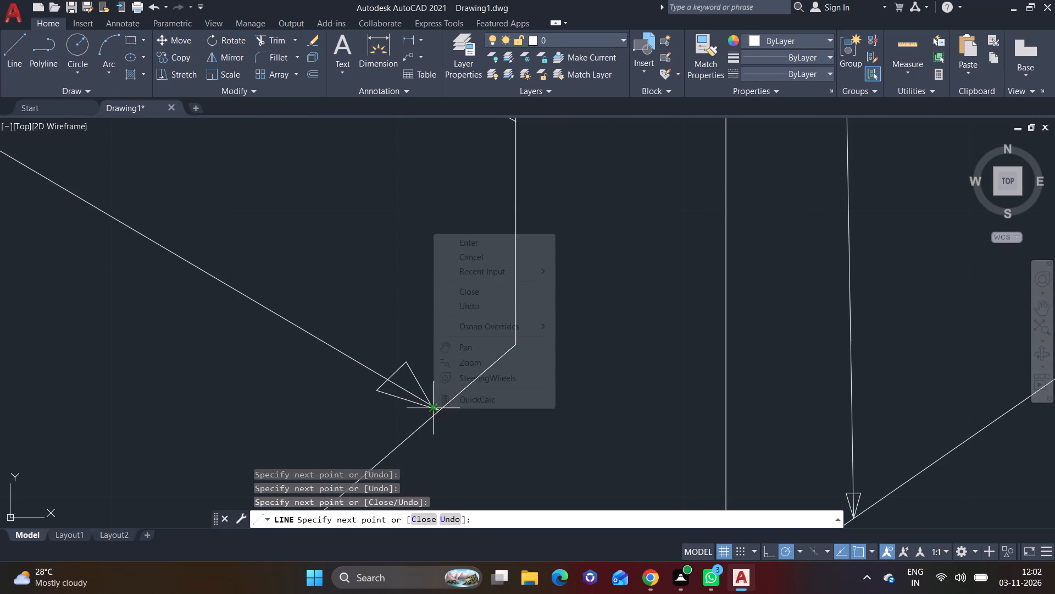
click(476, 240)
Draw a triangular arrowhead at the upper-left end of the short sloping connecting line above the front notch, tip on its extension line.
click(15, 57)
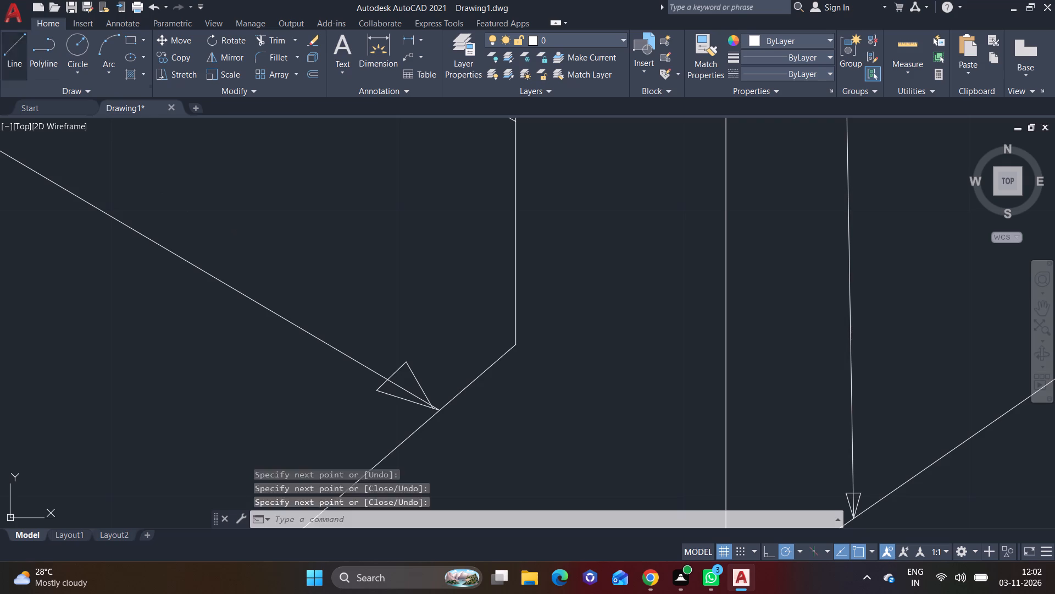
scroll(346, 266, down, 2)
scroll(362, 310, down, 2)
middle_drag(347, 314, 422, 288)
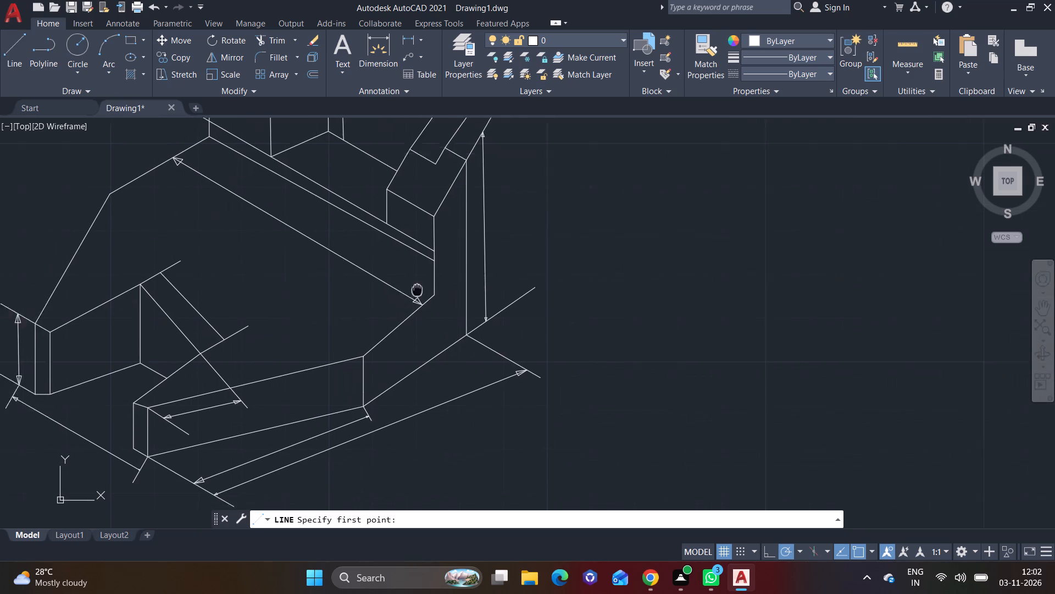
middle_drag(422, 288, 446, 230)
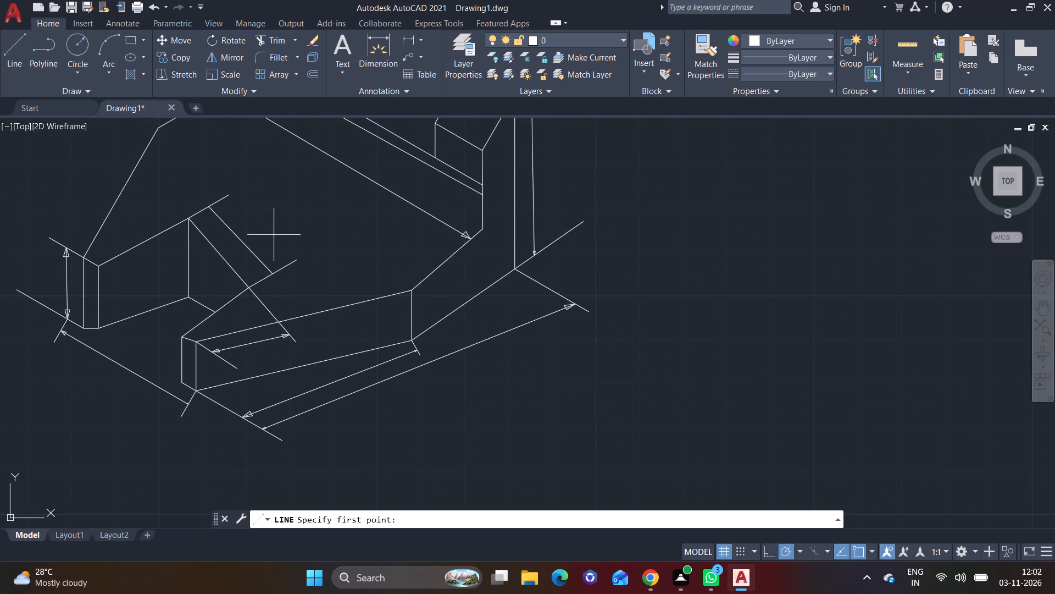
middle_drag(277, 237, 343, 315)
scroll(287, 305, up, 3)
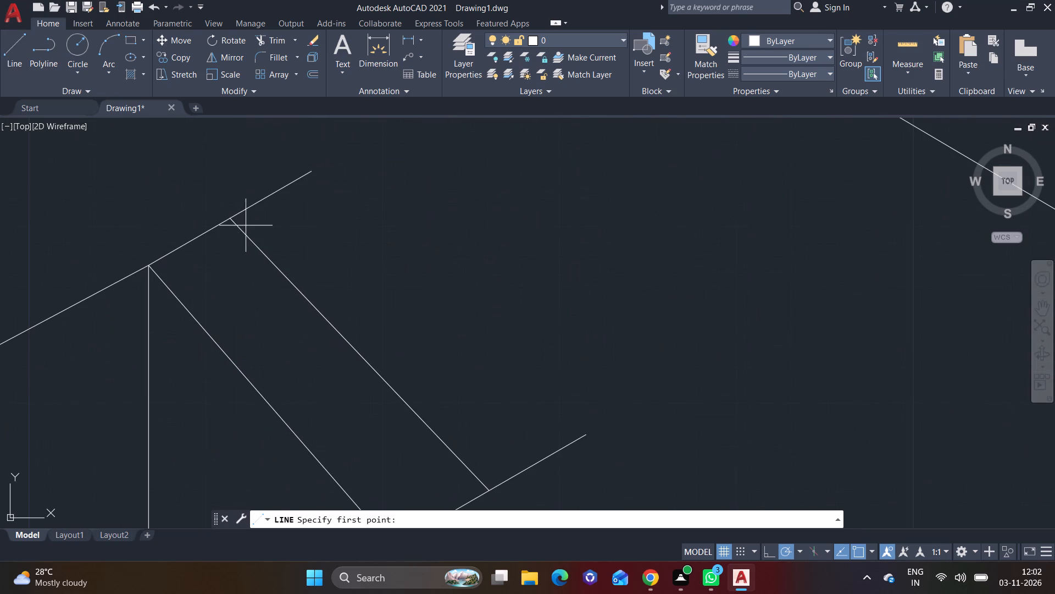
click(228, 219)
click(254, 275)
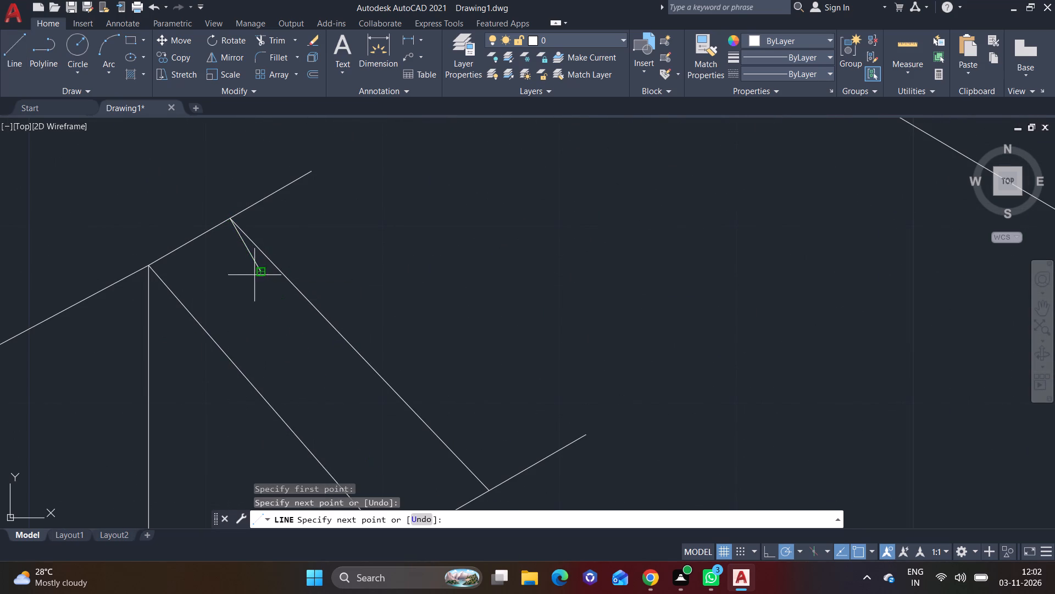
click(287, 249)
click(226, 213)
right_click(226, 213)
click(262, 219)
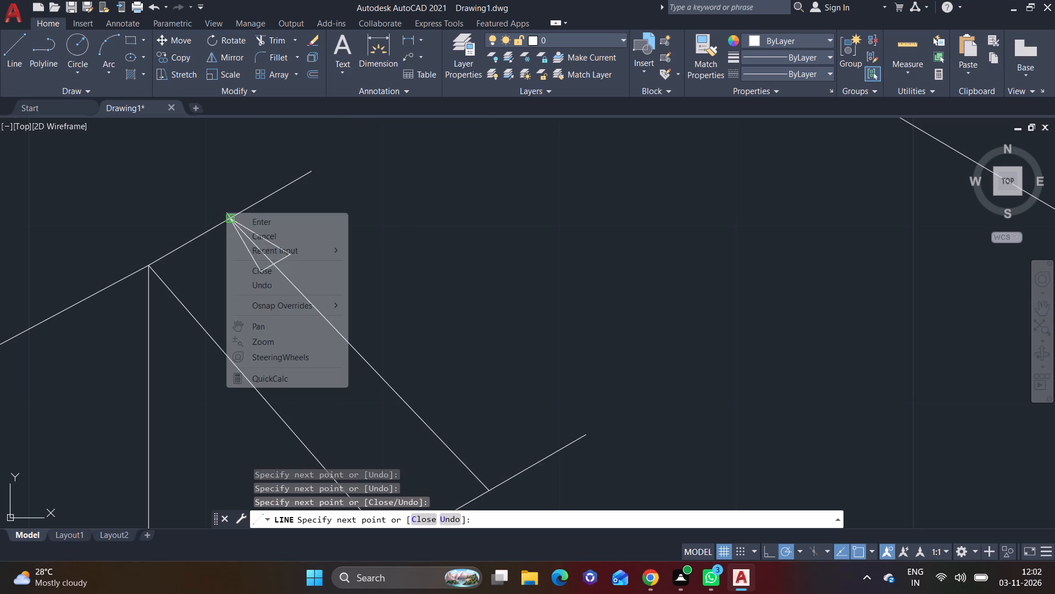
Draw a triangular arrowhead with a base of about 1 11/16 inch at the lower-right end of the notch's sloping connecting line.
click(1, 54)
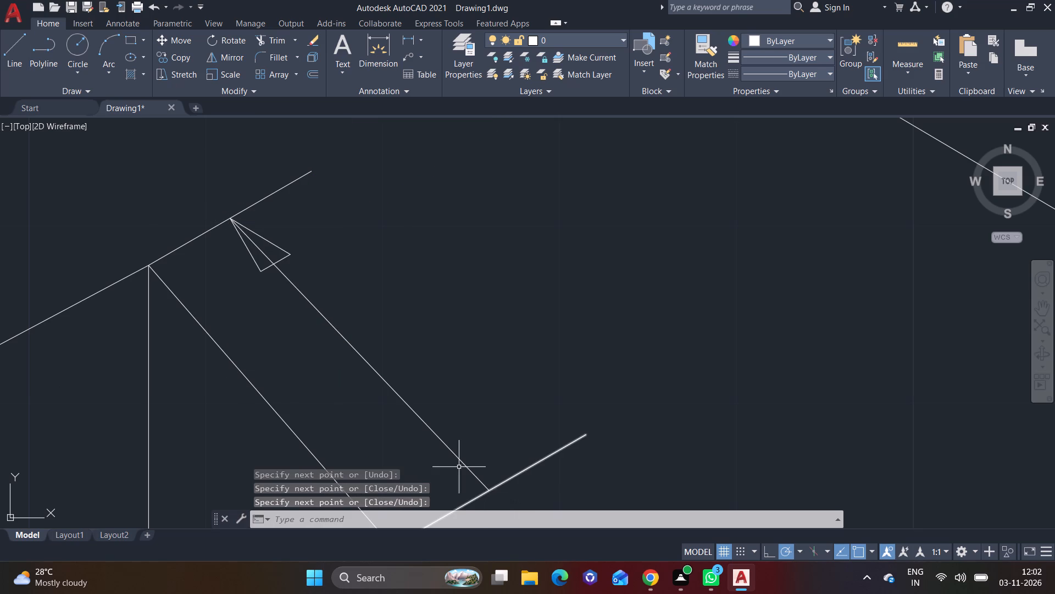
click(10, 62)
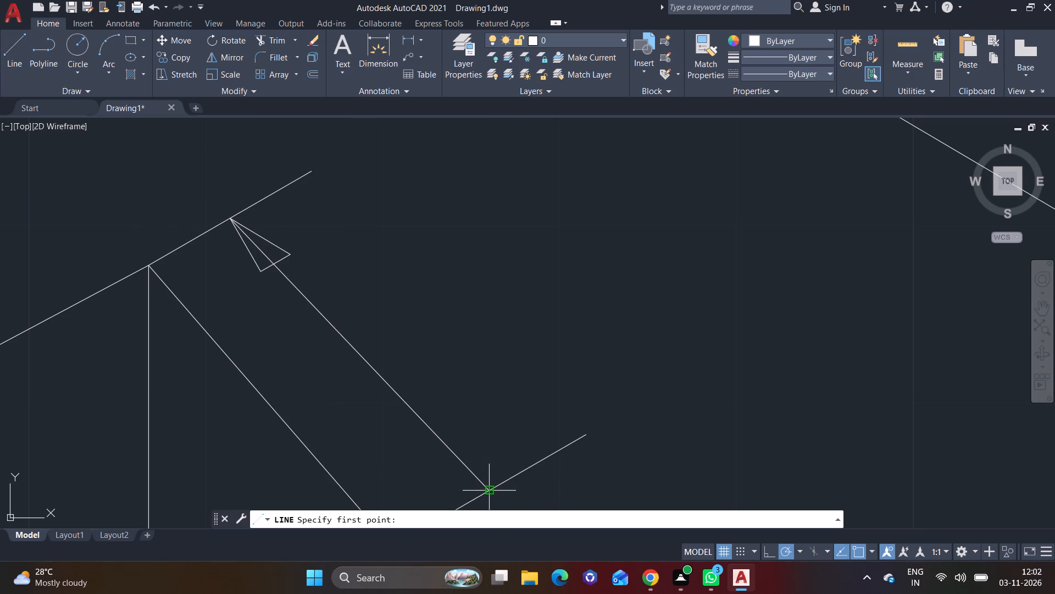
click(486, 490)
click(434, 464)
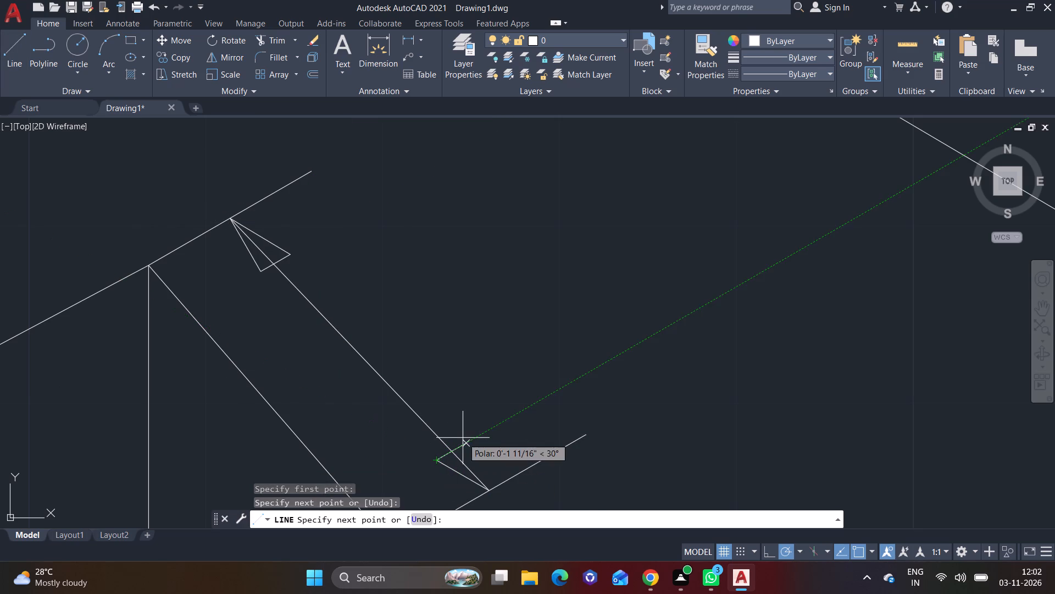
click(463, 438)
click(485, 490)
right_click(485, 490)
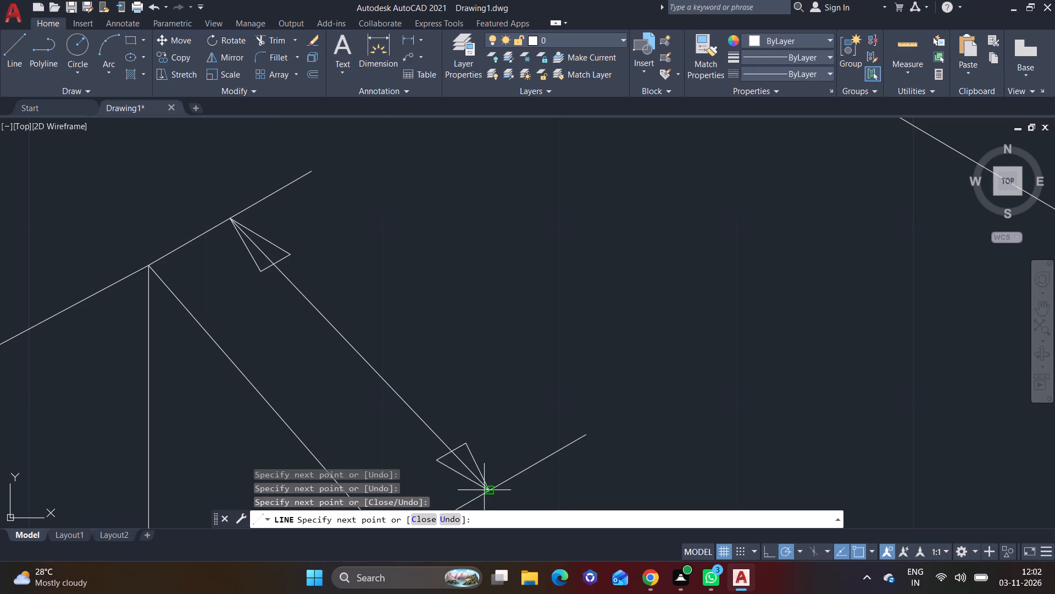
click(519, 320)
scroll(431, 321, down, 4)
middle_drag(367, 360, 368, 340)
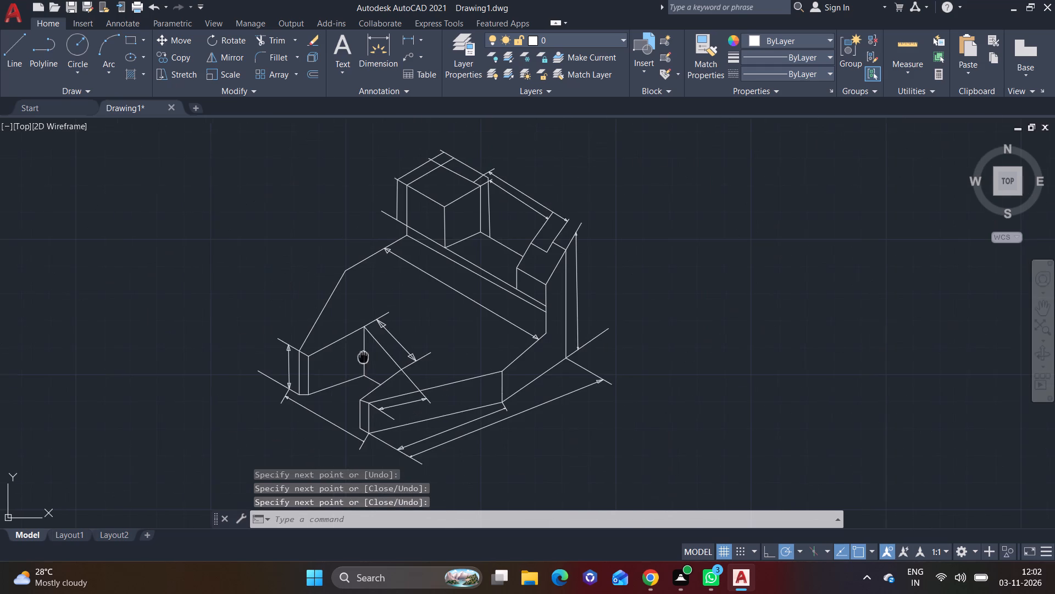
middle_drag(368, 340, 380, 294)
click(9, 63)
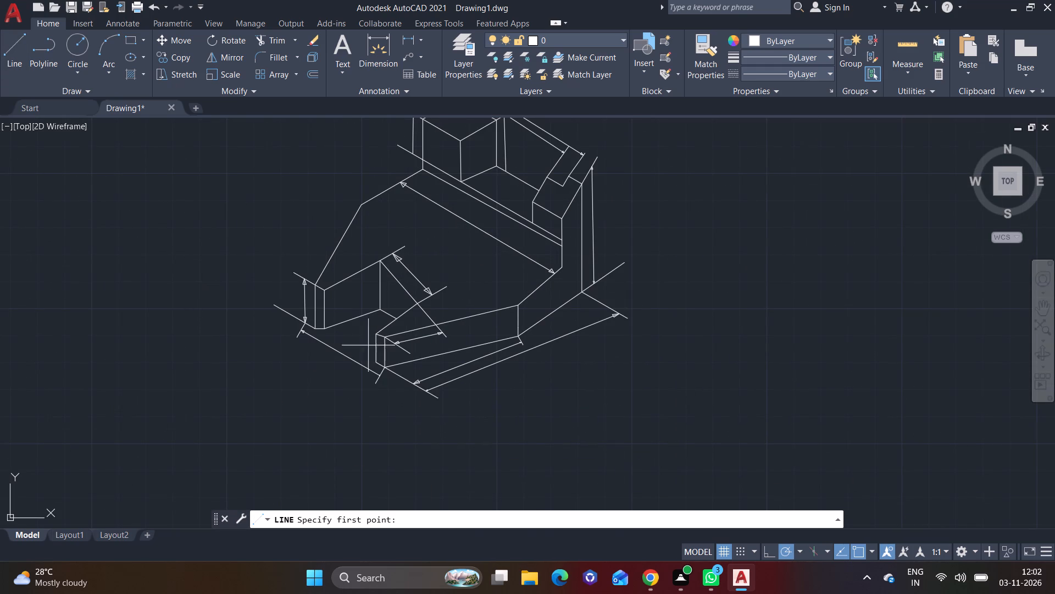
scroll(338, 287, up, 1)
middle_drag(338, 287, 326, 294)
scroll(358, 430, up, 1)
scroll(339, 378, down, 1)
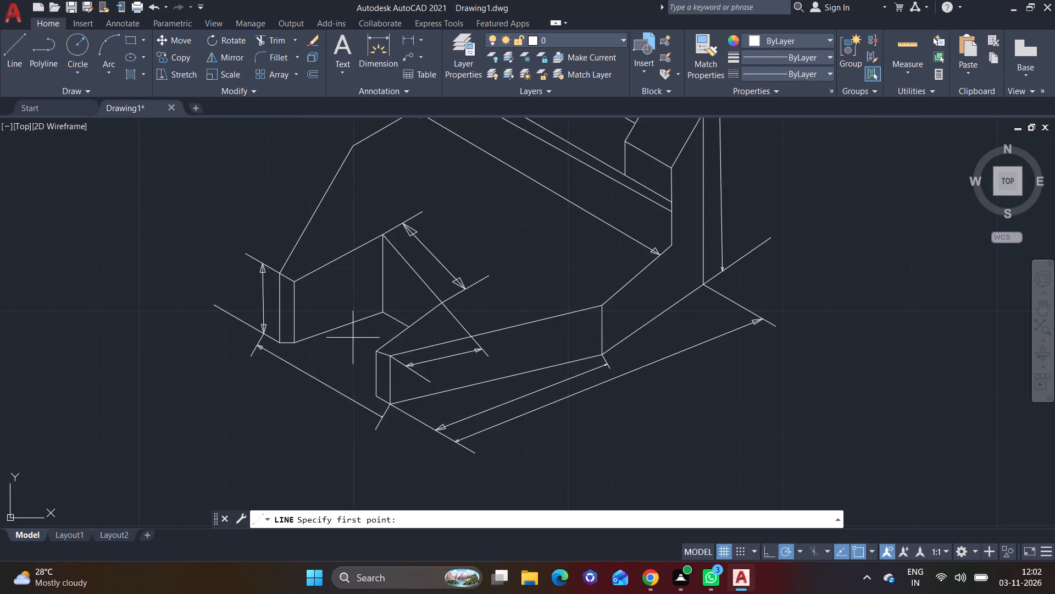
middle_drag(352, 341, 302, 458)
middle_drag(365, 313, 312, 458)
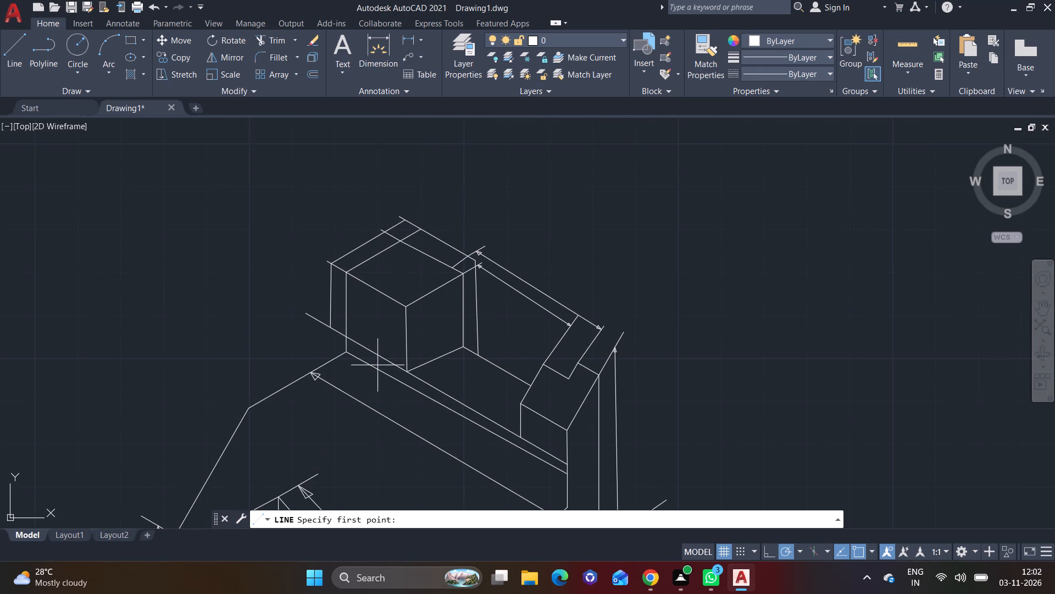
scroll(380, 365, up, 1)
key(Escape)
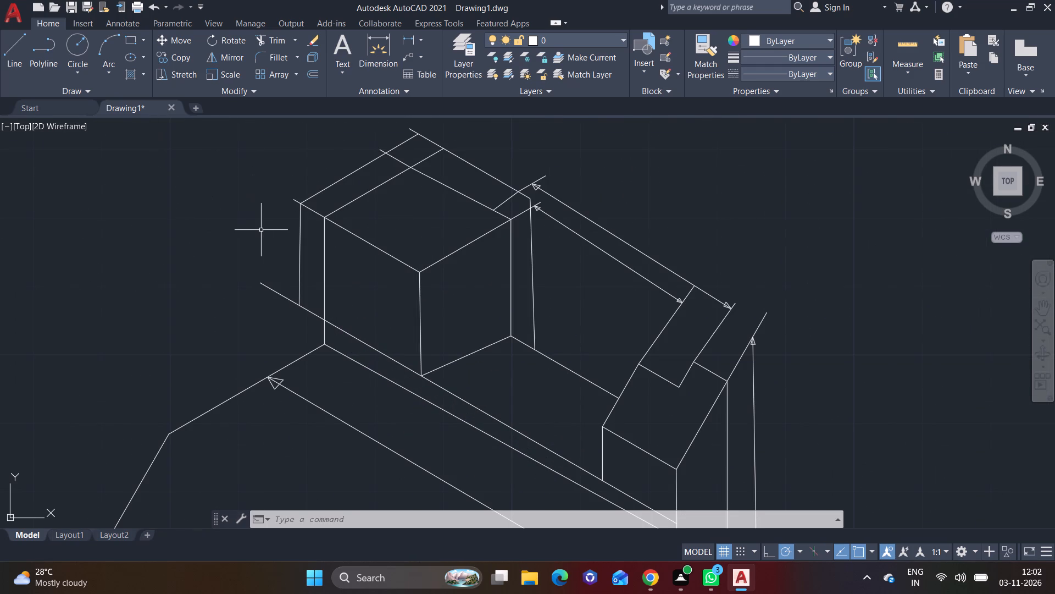
Add the multiline text label 20 above the connecting line along the upper block's top-left edge.
text(MT)
key(Return)
middle_drag(309, 186, 280, 232)
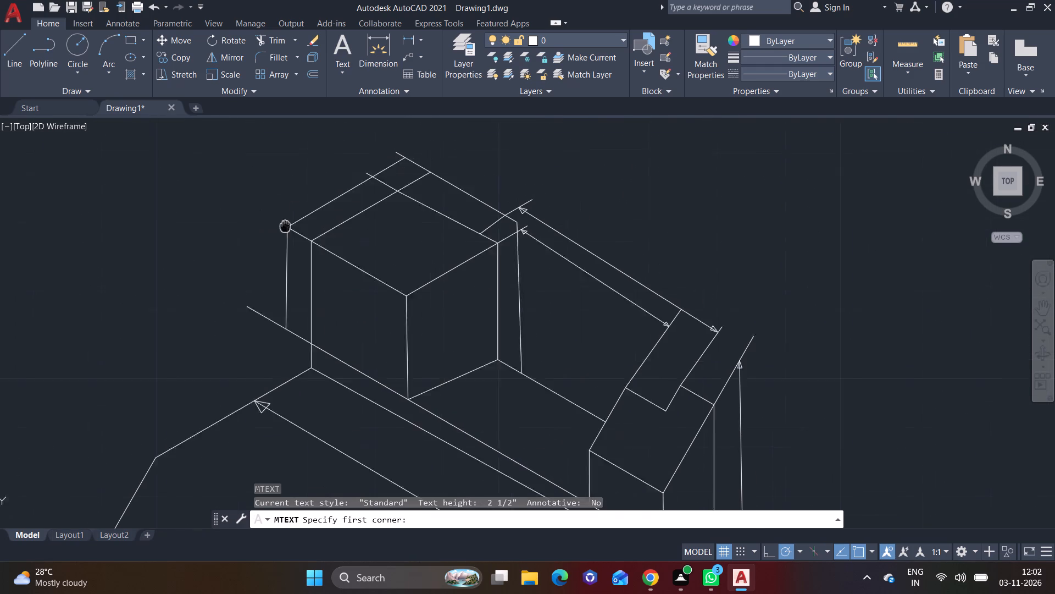
middle_drag(280, 232, 242, 318)
scroll(232, 314, up, 3)
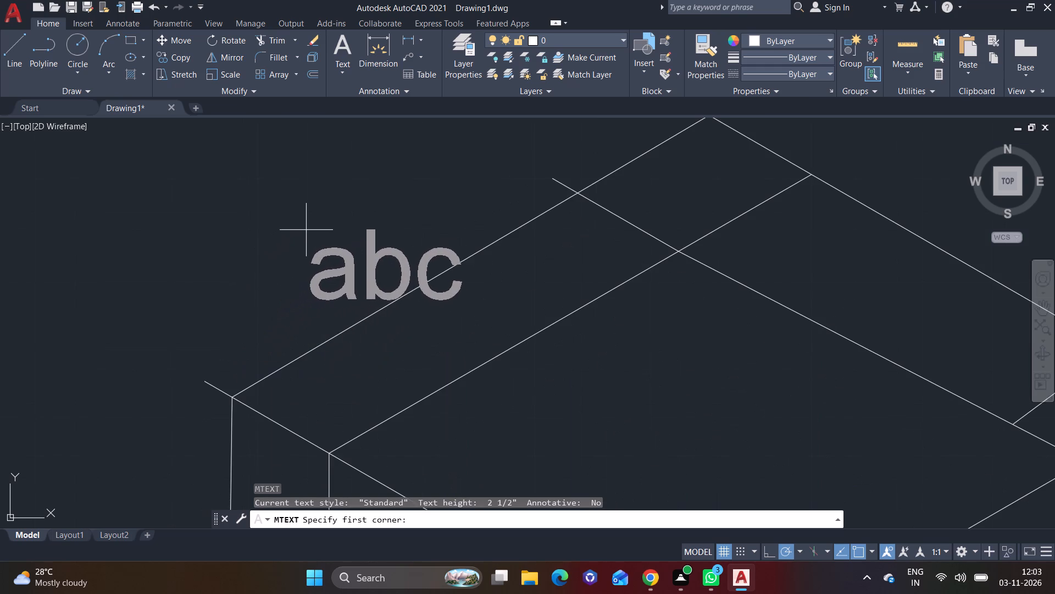
click(316, 225)
click(373, 260)
text(20)
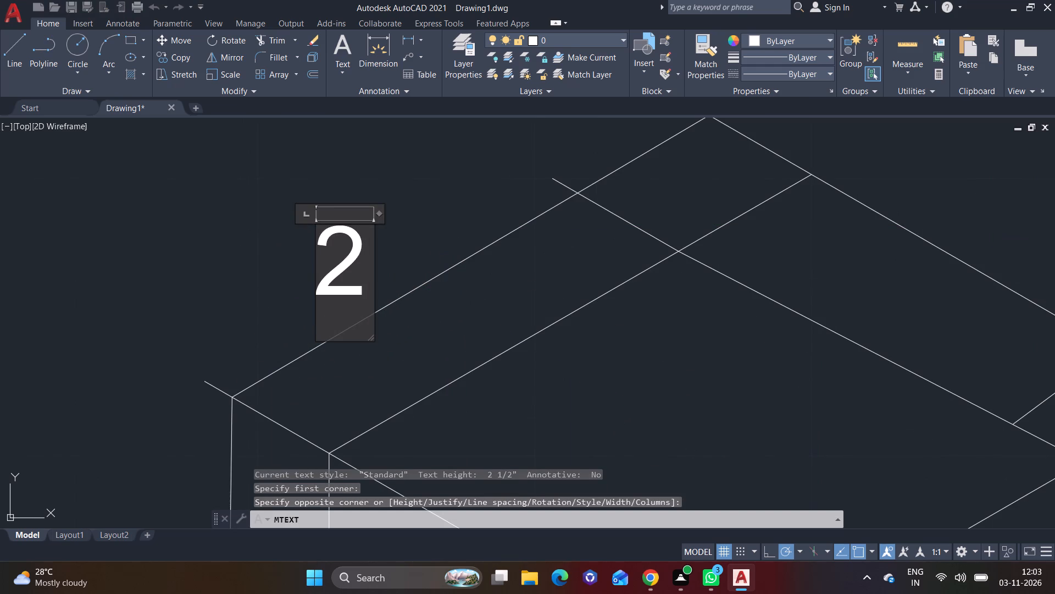
key(0)
key(BackSpace)
click(450, 317)
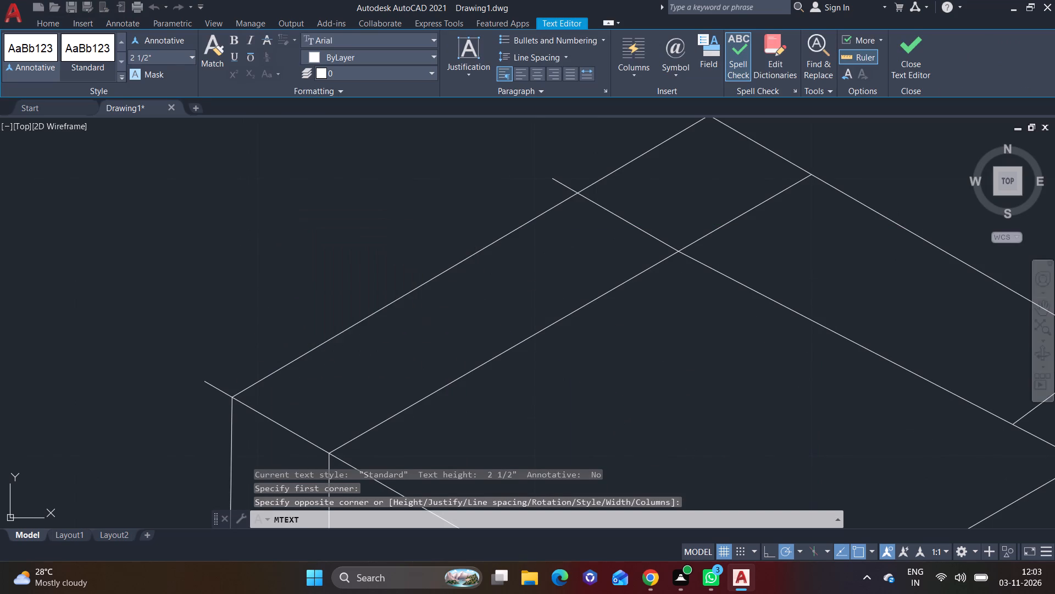
Add the multiline text label 10 near the upper end of the connecting line along the block's top-left edge.
scroll(432, 310, down, 1)
middle_drag(465, 287, 254, 426)
right_click(291, 307)
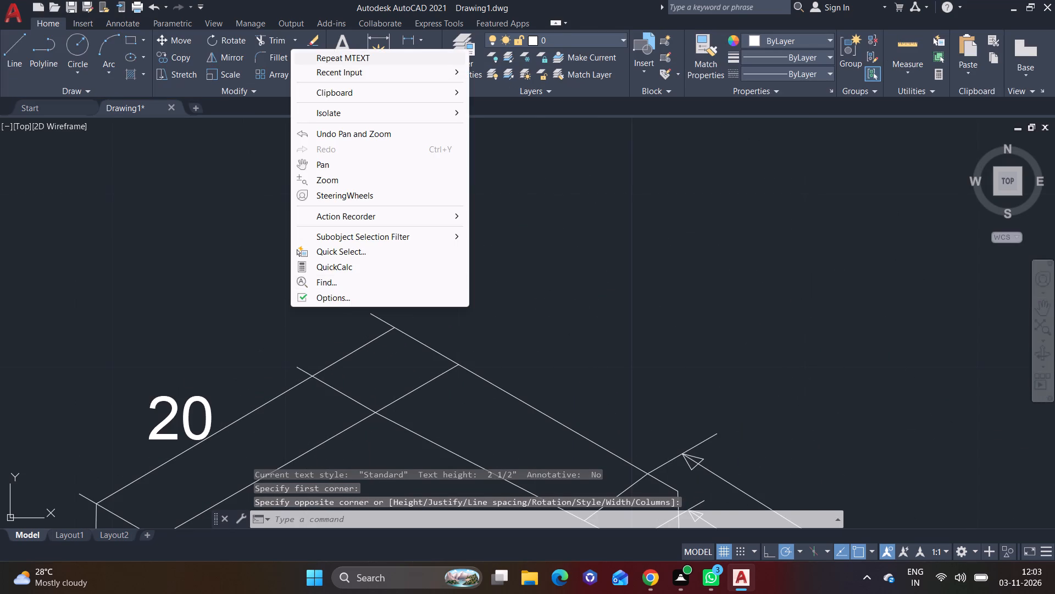
click(368, 54)
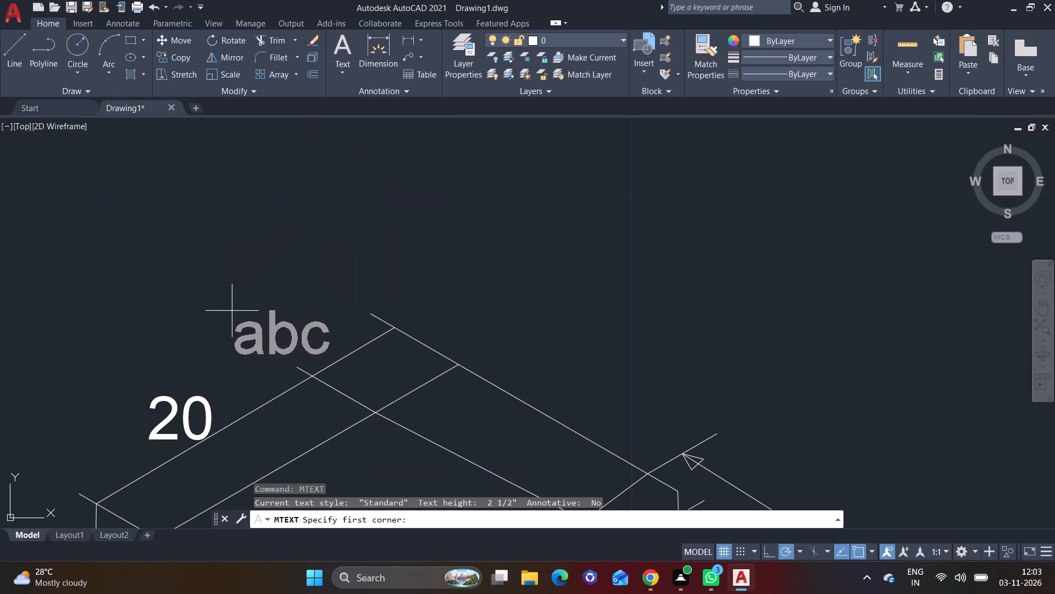
scroll(306, 354, up, 4)
click(459, 247)
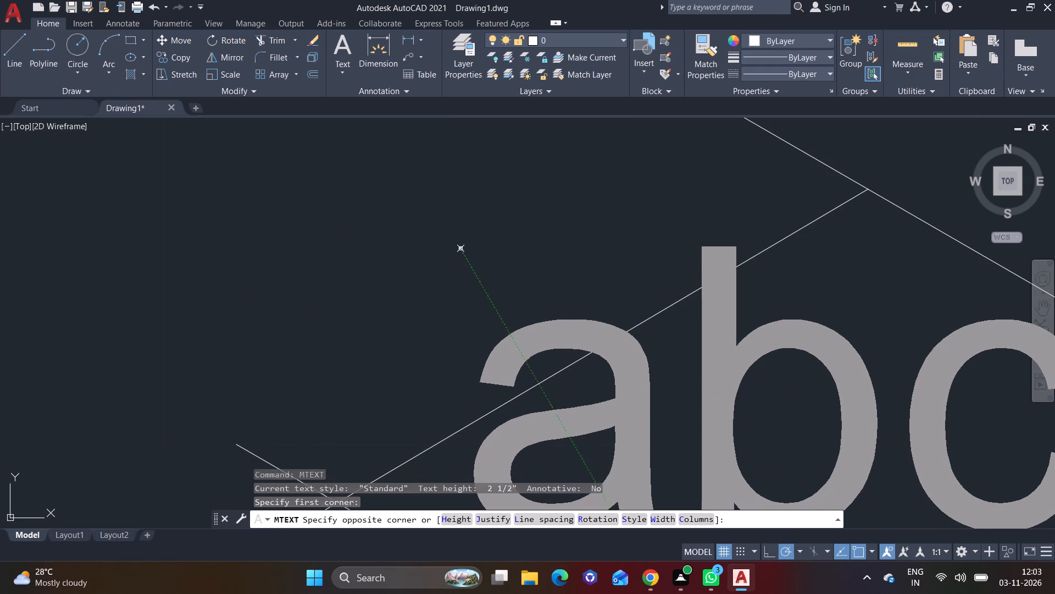
click(558, 315)
key(1)
key(0)
click(641, 382)
scroll(587, 382, down, 2)
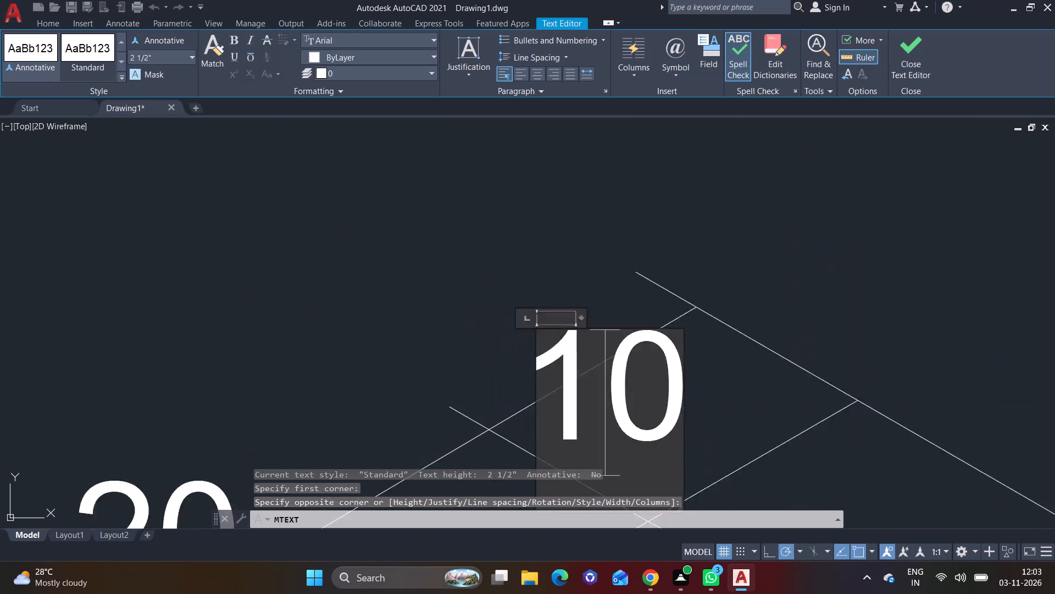
scroll(586, 382, down, 5)
middle_drag(578, 390, 597, 293)
middle_drag(473, 400, 475, 339)
right_click(460, 336)
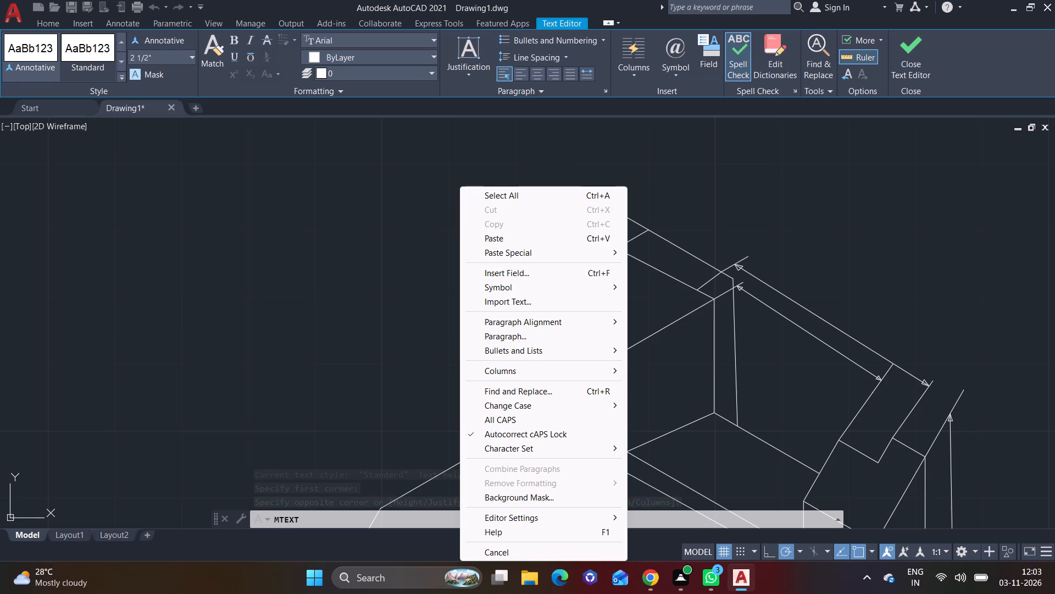
click(323, 516)
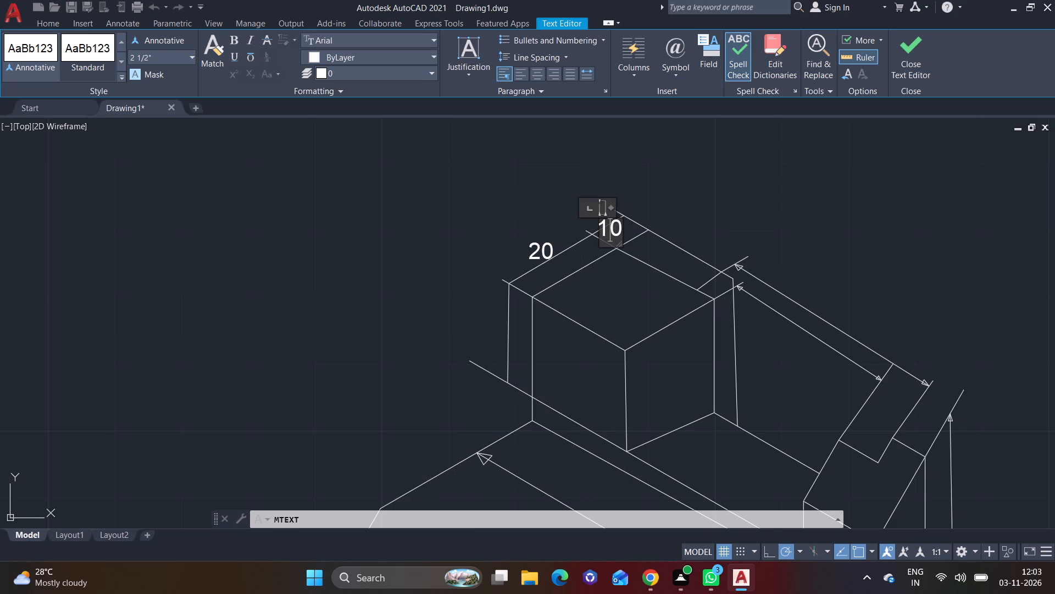
click(678, 214)
Add the multiline text label 15 beside the vertical connecting line at the upper block's left side.
middle_drag(552, 330, 567, 294)
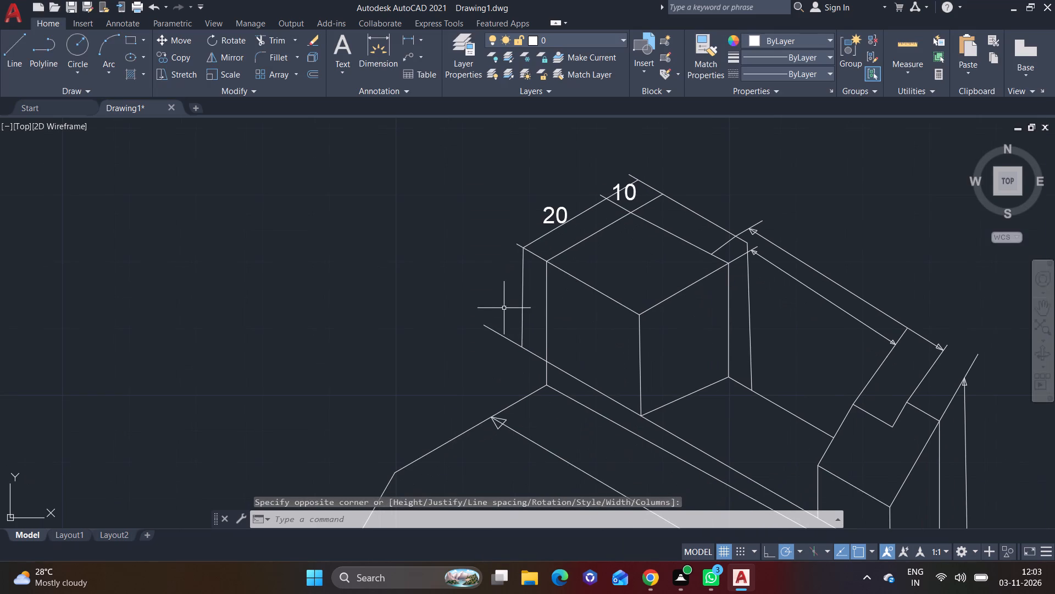
scroll(500, 302, up, 2)
right_click(437, 304)
click(483, 59)
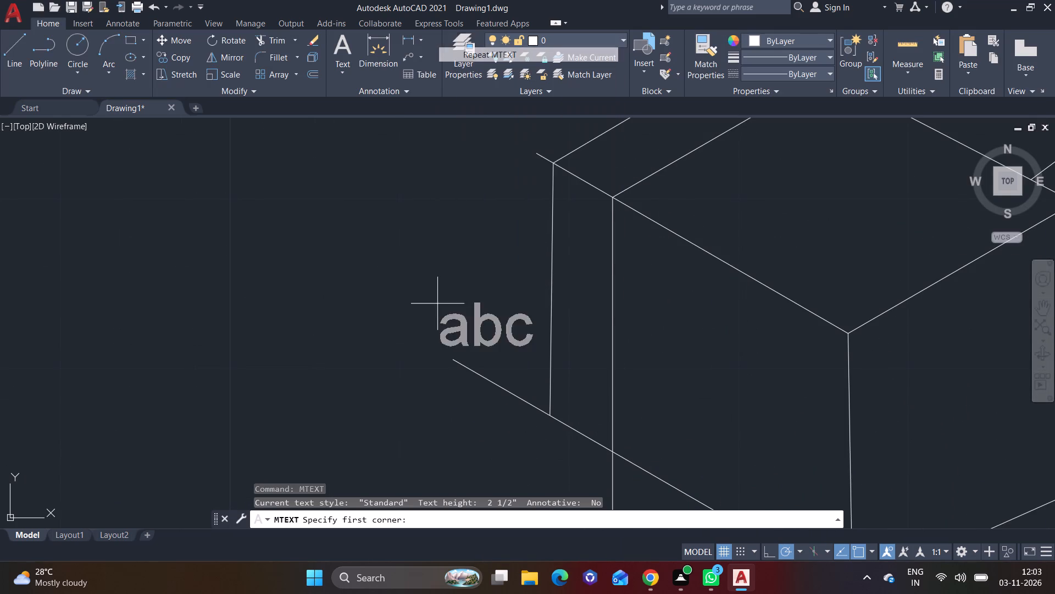
click(471, 248)
click(508, 286)
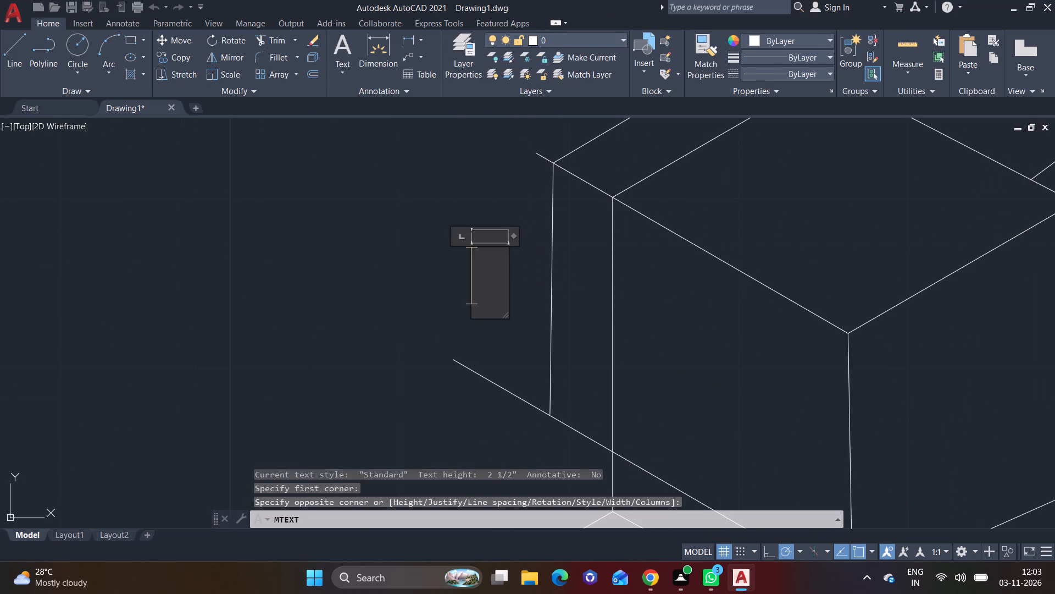
text(15)
click(463, 328)
scroll(463, 328, down, 3)
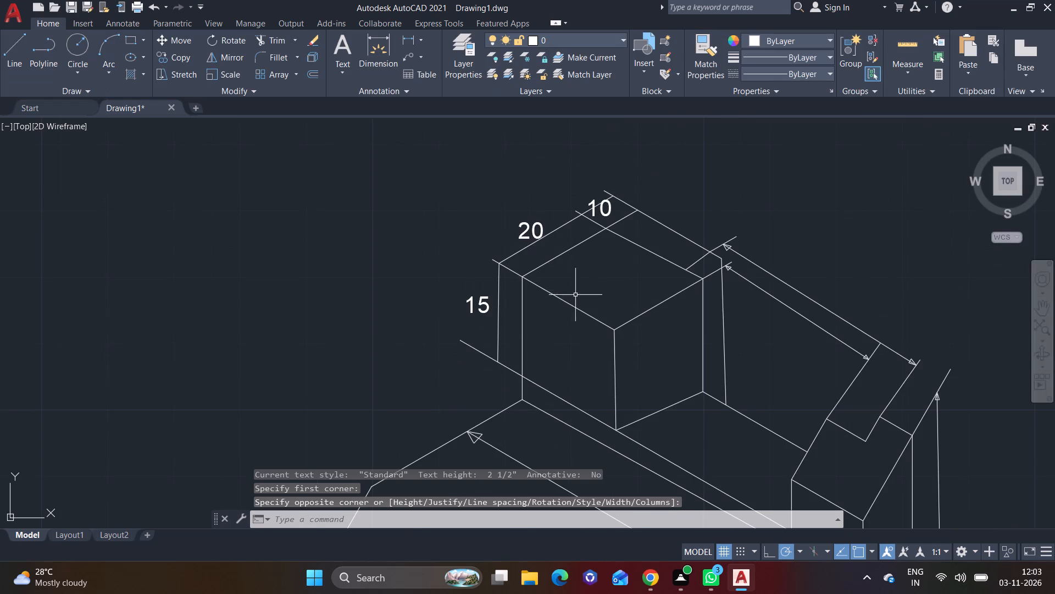
Add the multiline text label 40 above the outer sloping connecting line between the upper block and the right-hand notched block.
middle_drag(567, 296, 164, 299)
right_click(379, 272)
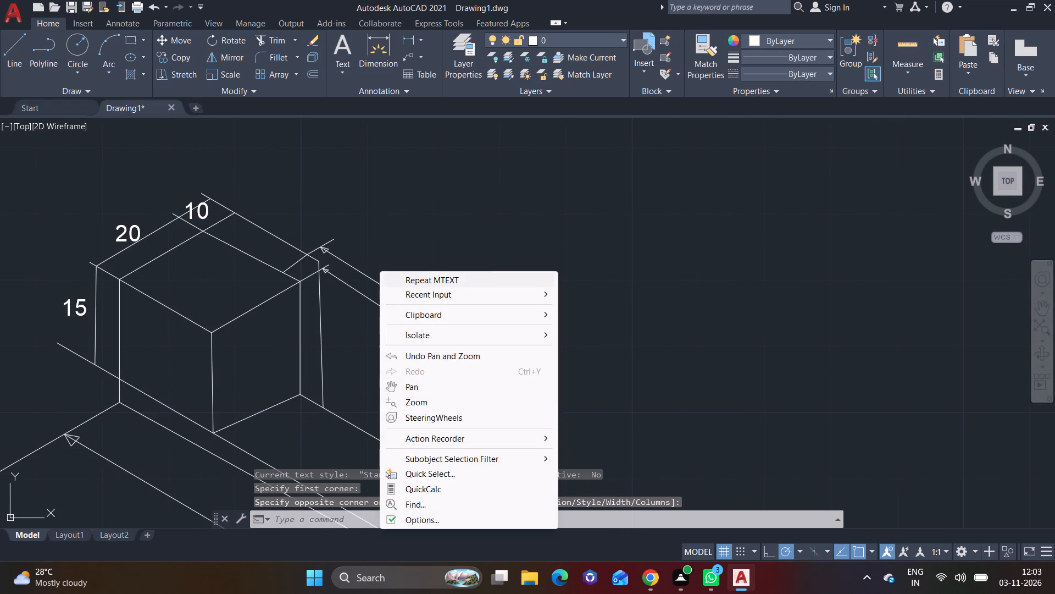
click(414, 283)
scroll(369, 301, up, 2)
click(459, 249)
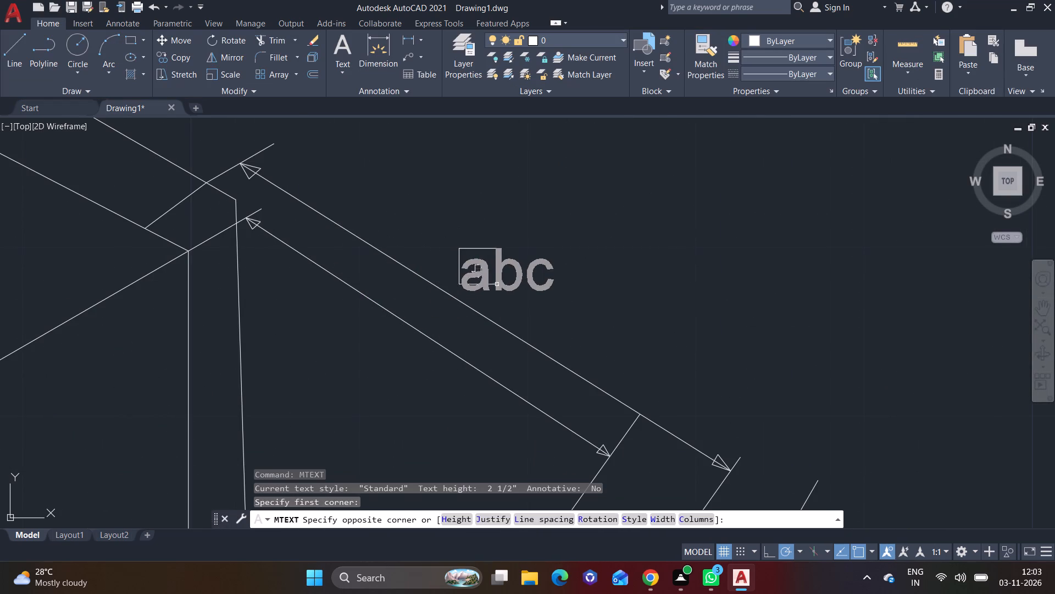
click(502, 289)
key(4)
key(0)
click(540, 307)
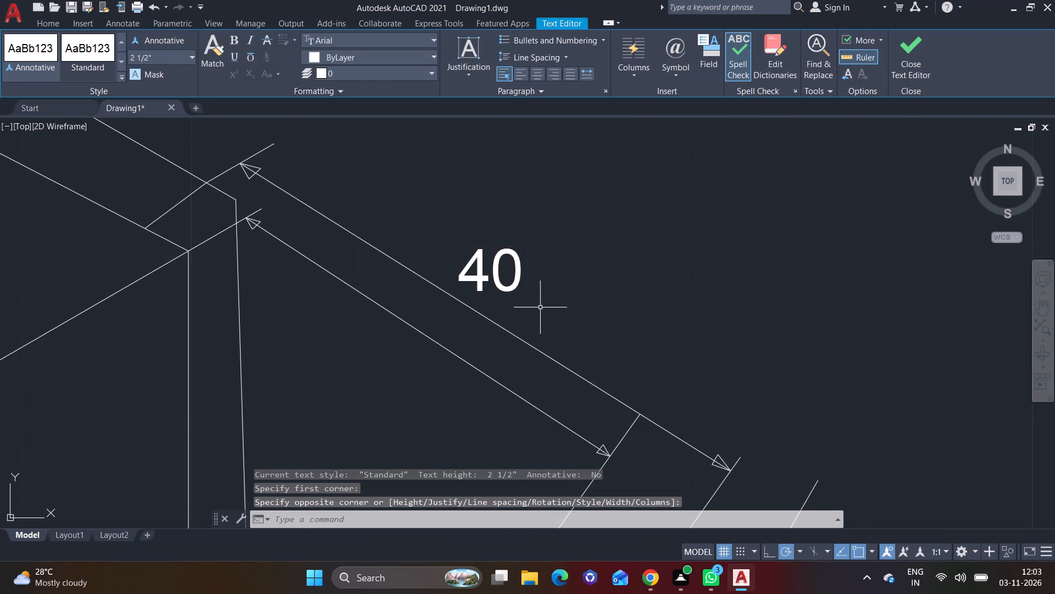
Add the multiline text label 30 below the inner sloping connecting line between the upper block and the right-hand notched block.
right_click(379, 374)
click(464, 129)
middle_drag(372, 330, 380, 230)
scroll(390, 273, up, 2)
click(409, 216)
click(497, 265)
text(30)
click(531, 290)
click(374, 299)
scroll(374, 299, down, 3)
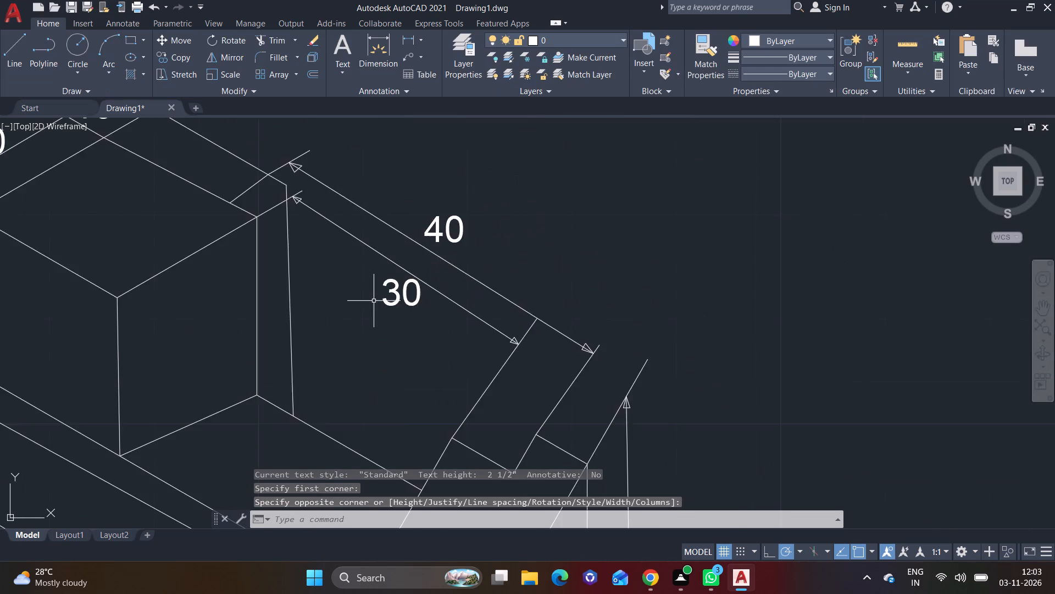
Add the multiline text label 40 beside the tall vertical connecting line at the figure's right side.
scroll(375, 304, down, 1)
middle_drag(420, 358, 412, 274)
right_click(412, 274)
click(471, 287)
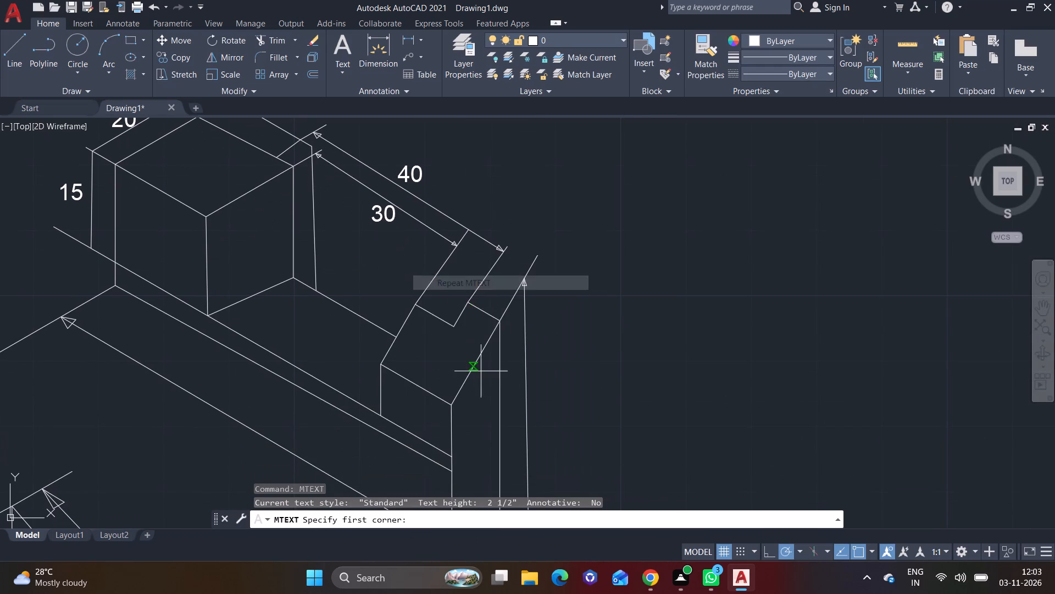
middle_drag(481, 371, 492, 249)
scroll(525, 311, up, 3)
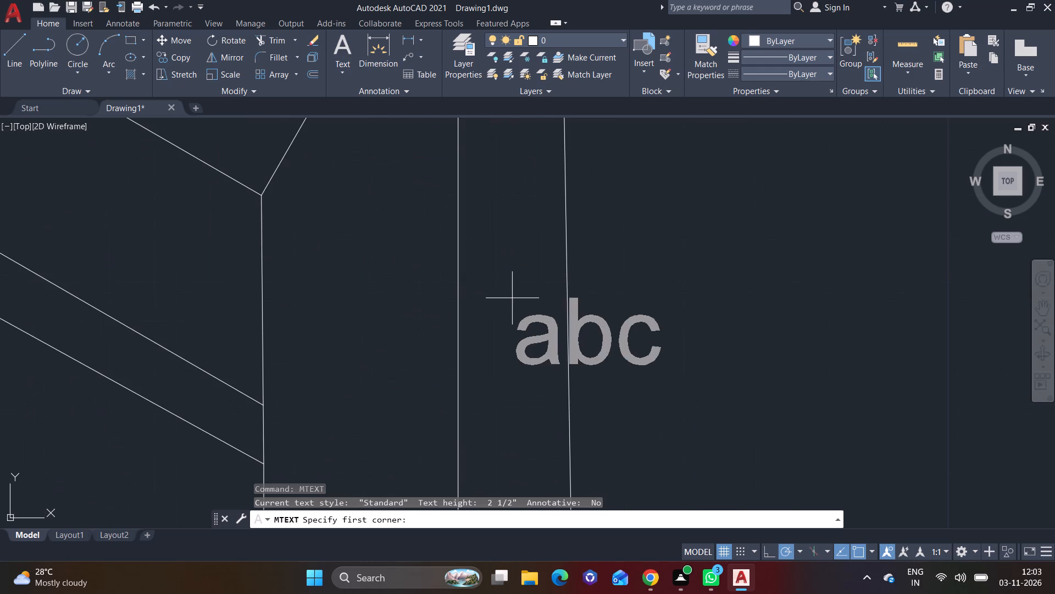
click(499, 280)
click(537, 321)
key(4)
key(0)
click(618, 349)
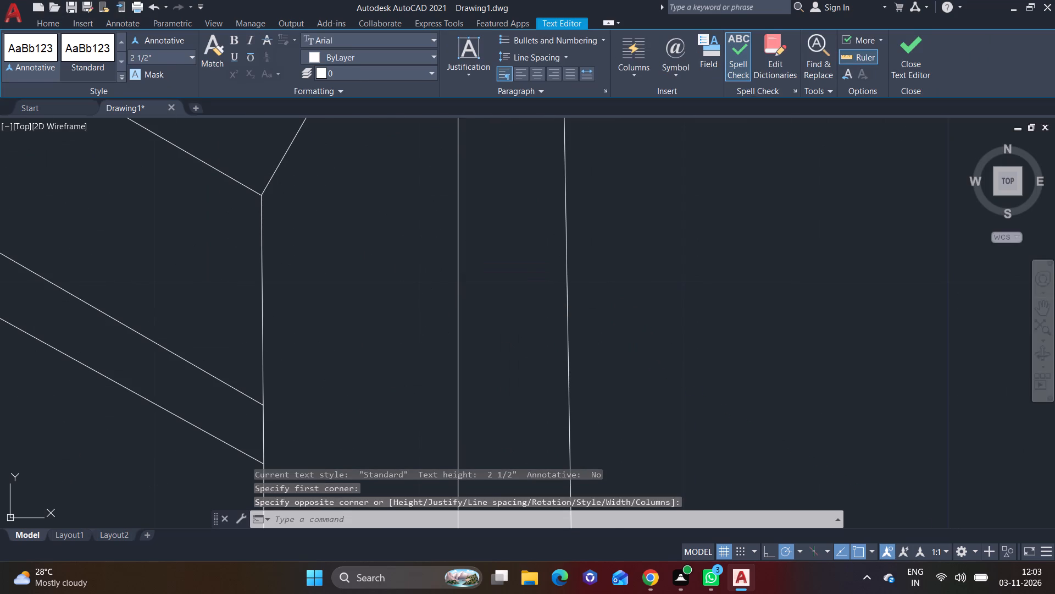
Add the multiline text label 100 on the longest outer connecting line along the figure's lower-right side.
scroll(618, 349, down, 5)
middle_drag(588, 384, 604, 179)
right_click(537, 329)
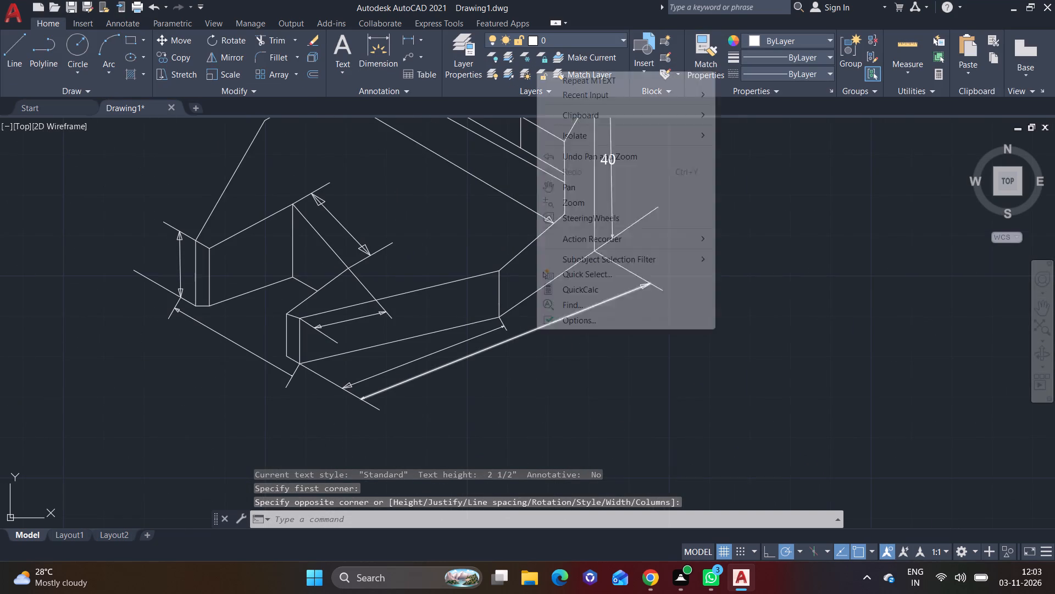
click(598, 80)
scroll(547, 341, up, 3)
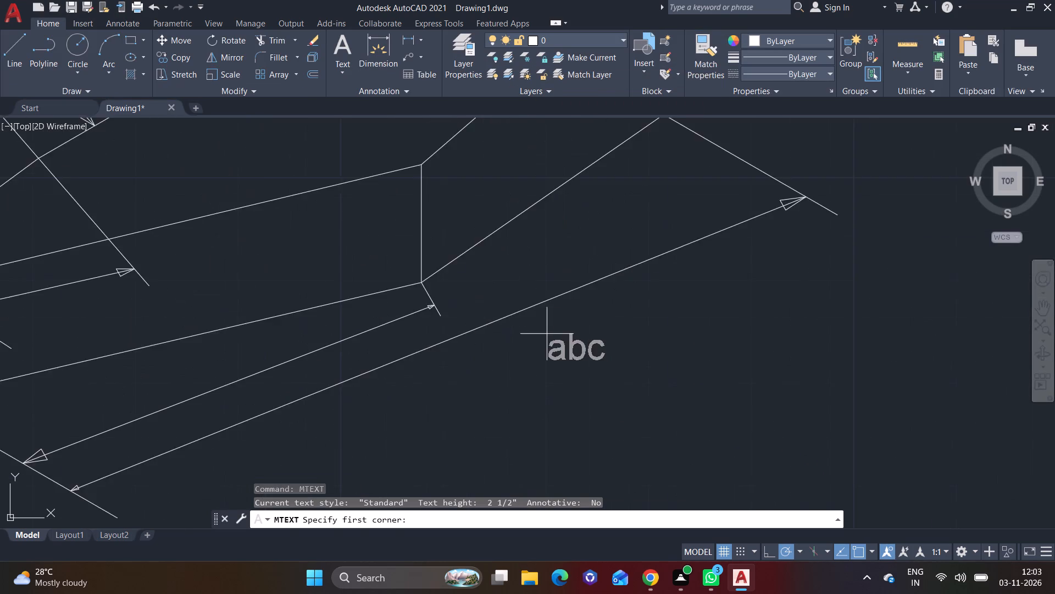
scroll(547, 334, up, 1)
click(405, 221)
click(508, 239)
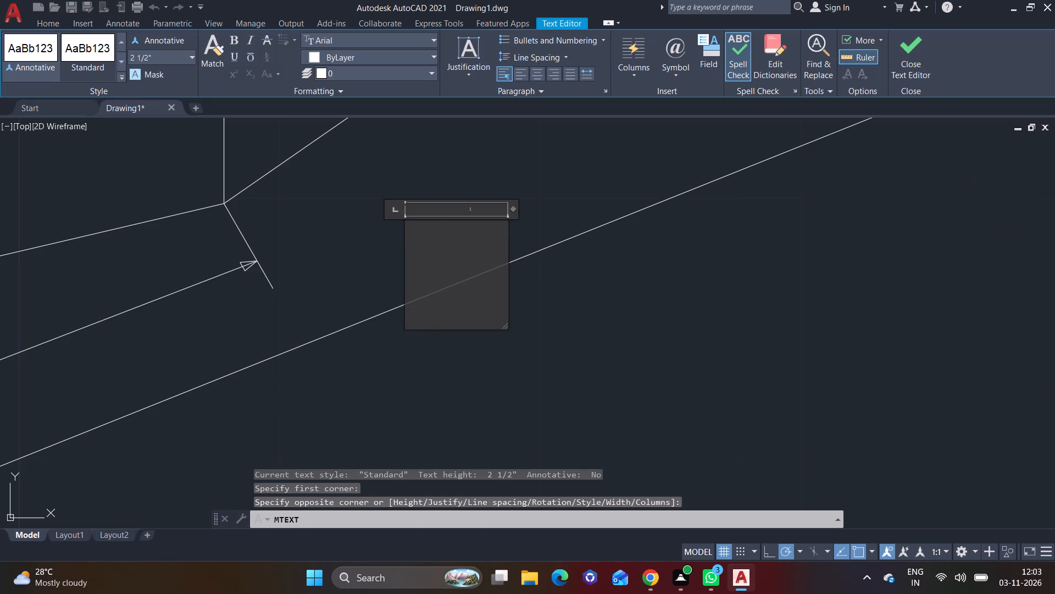
key(1)
key(0)
key(0)
click(581, 295)
Add the multiline text label 50 above the shorter inner connecting line along the figure's lower-right side.
scroll(467, 348, down, 4)
middle_drag(401, 384, 499, 307)
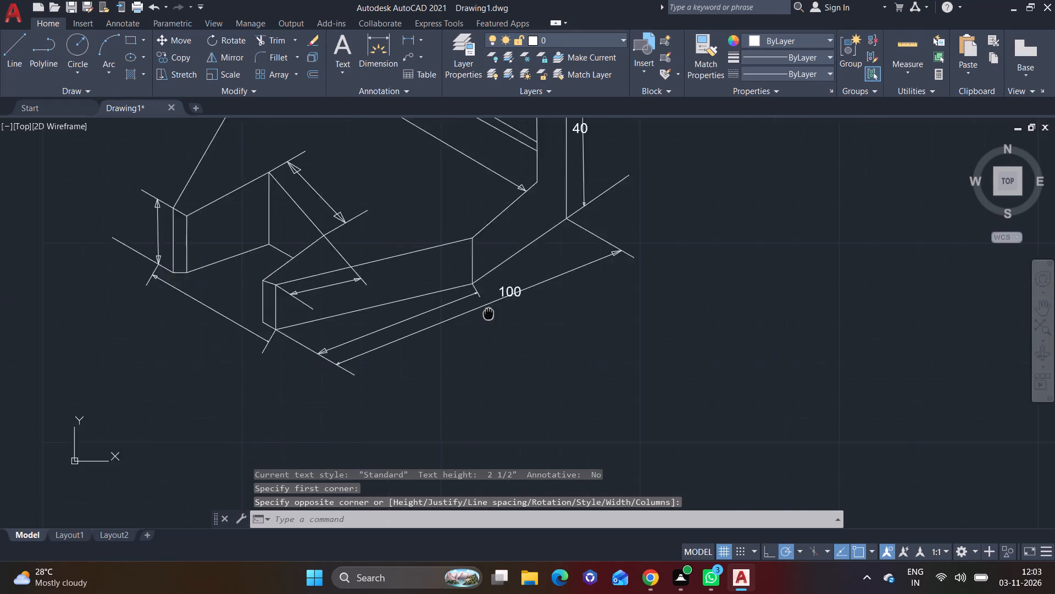
middle_drag(499, 307, 534, 296)
right_click(347, 370)
click(419, 122)
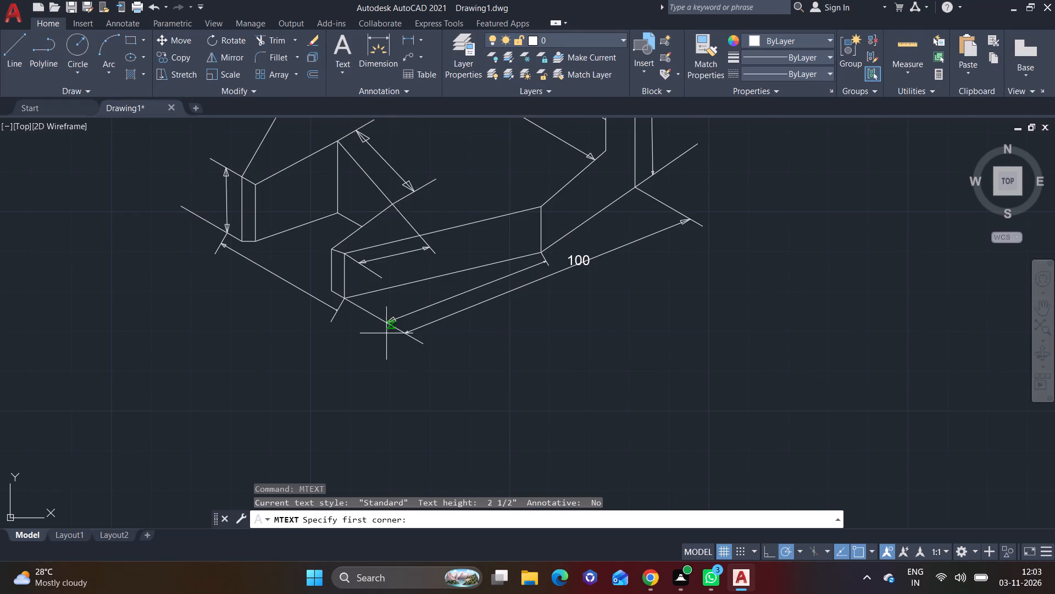
scroll(386, 334, up, 2)
click(438, 226)
click(504, 235)
key(5)
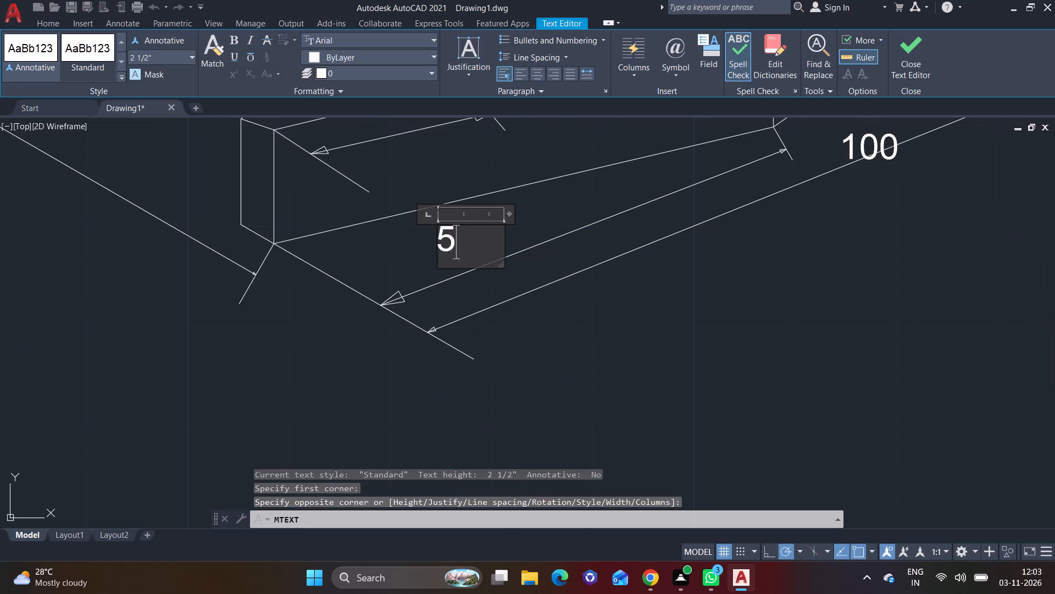
key(0)
click(526, 304)
Add the multiline text label 40 above the sloping connecting line along the figure's lower-left side.
scroll(262, 296, down, 1)
middle_drag(236, 292, 389, 375)
right_click(365, 372)
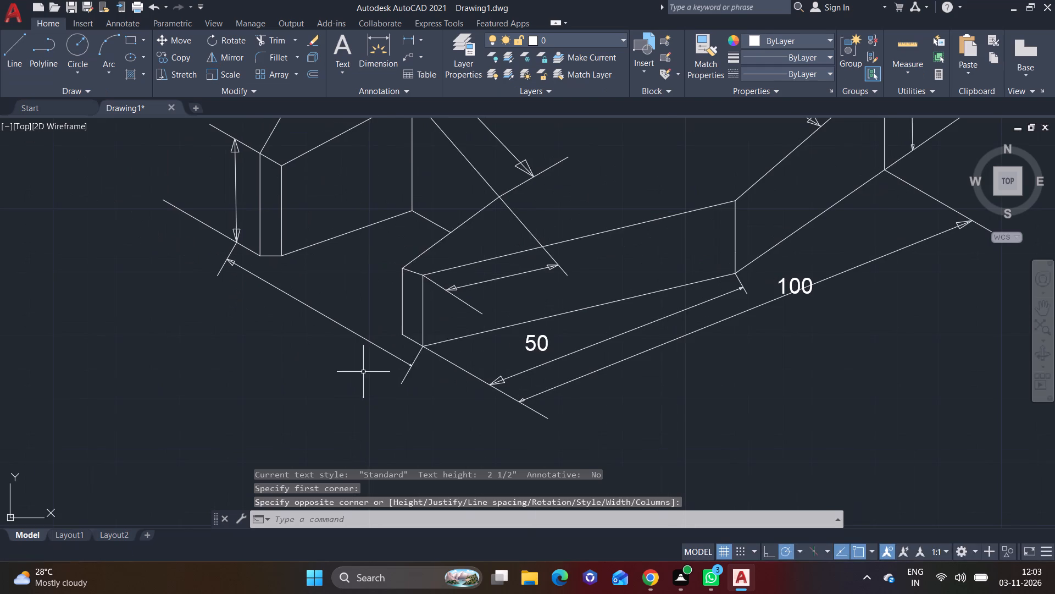
click(435, 116)
scroll(318, 309, up, 2)
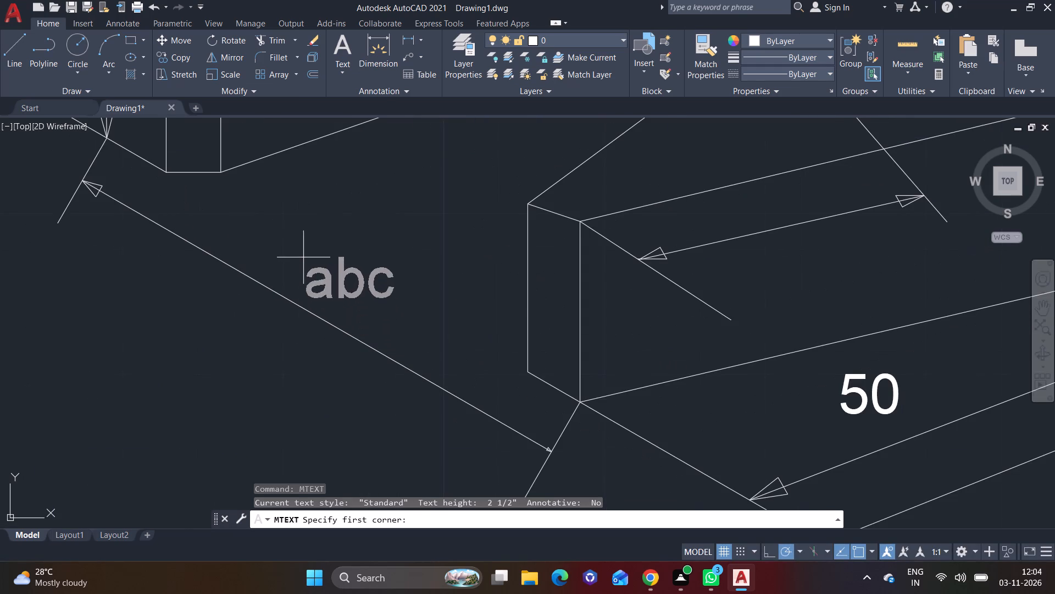
click(303, 256)
click(377, 302)
key(4)
key(0)
click(387, 351)
Add the multiline text label 20 beside the short vertical connecting line at the figure's far left end.
scroll(385, 351, down, 1)
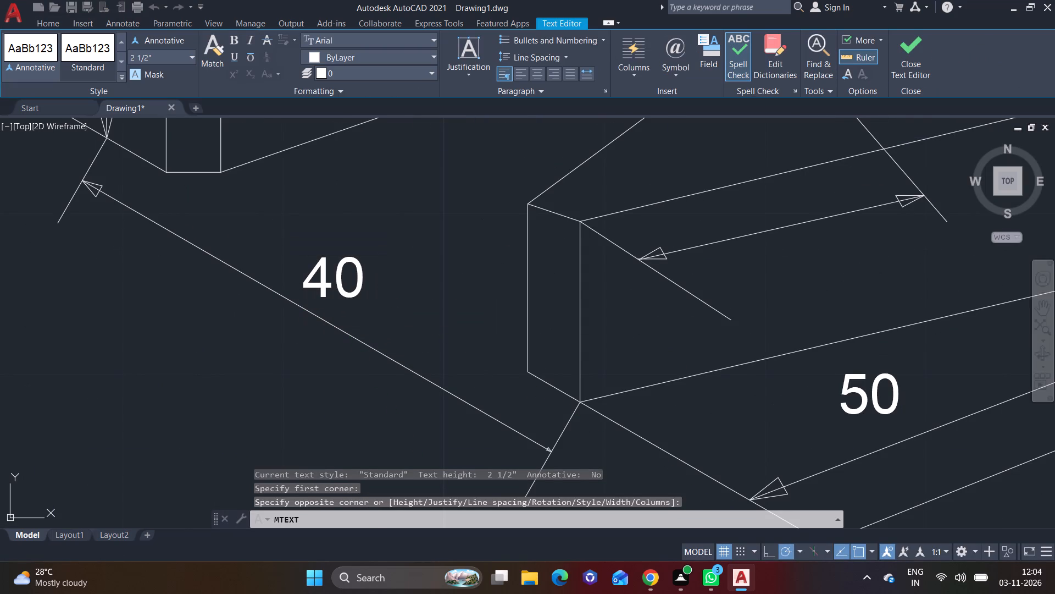
scroll(385, 351, down, 1)
scroll(268, 249, down, 4)
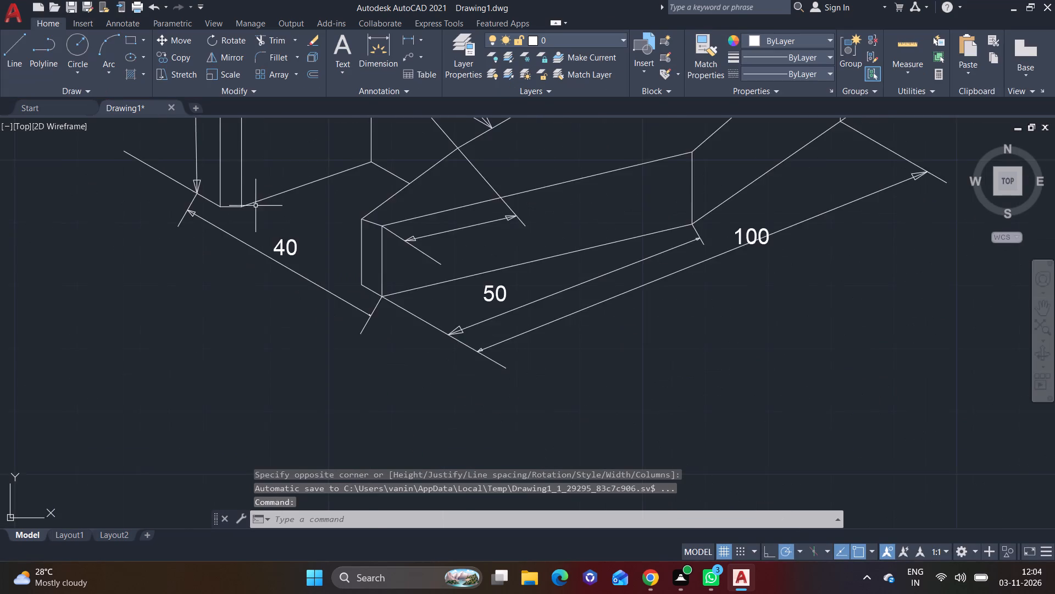
middle_drag(256, 206, 316, 350)
right_click(151, 221)
click(207, 231)
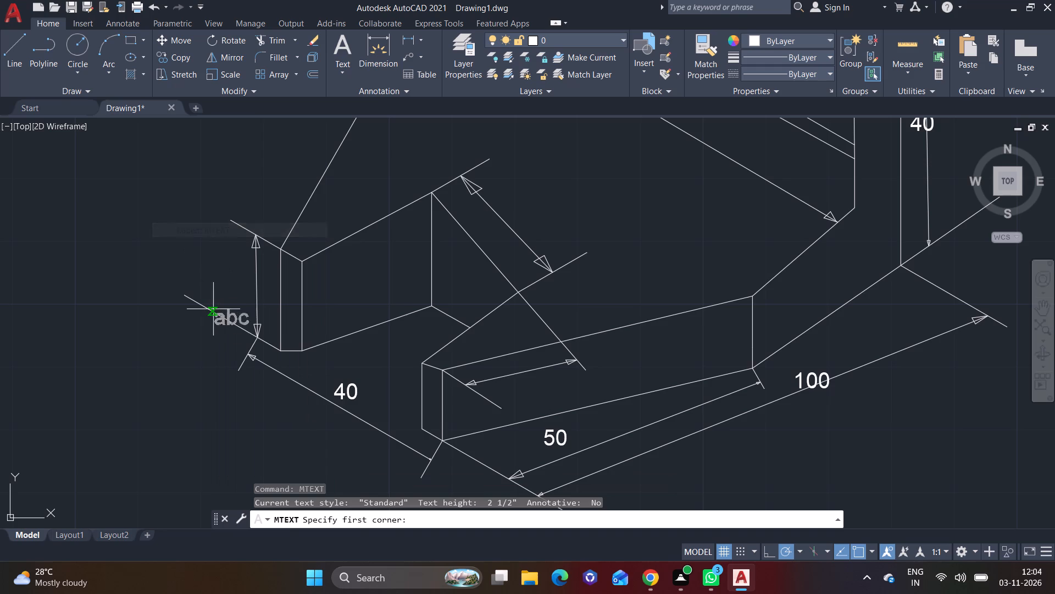
scroll(226, 310, up, 4)
click(275, 181)
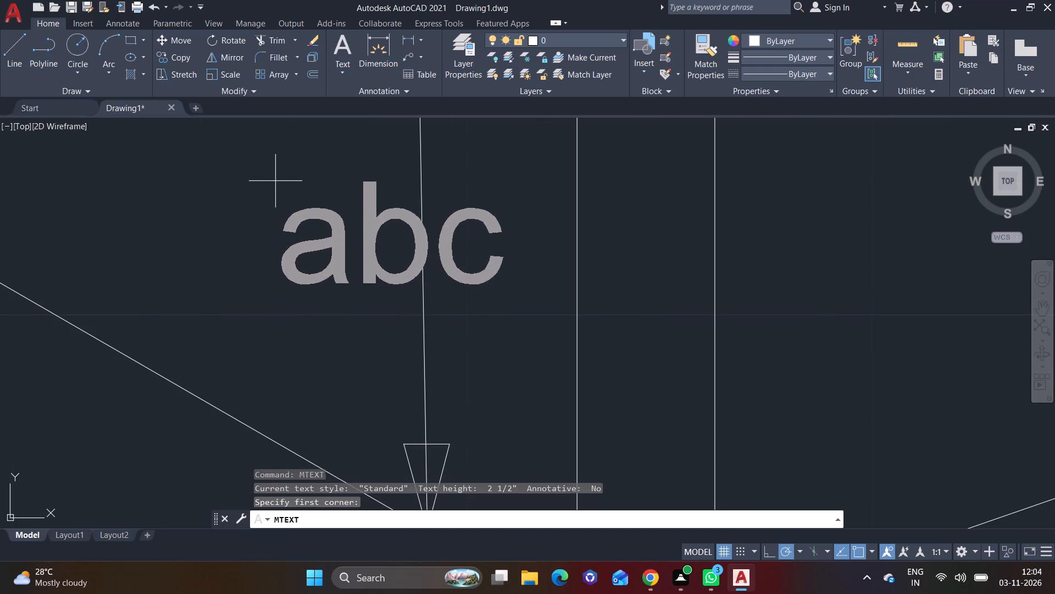
click(343, 234)
text(20)
click(476, 296)
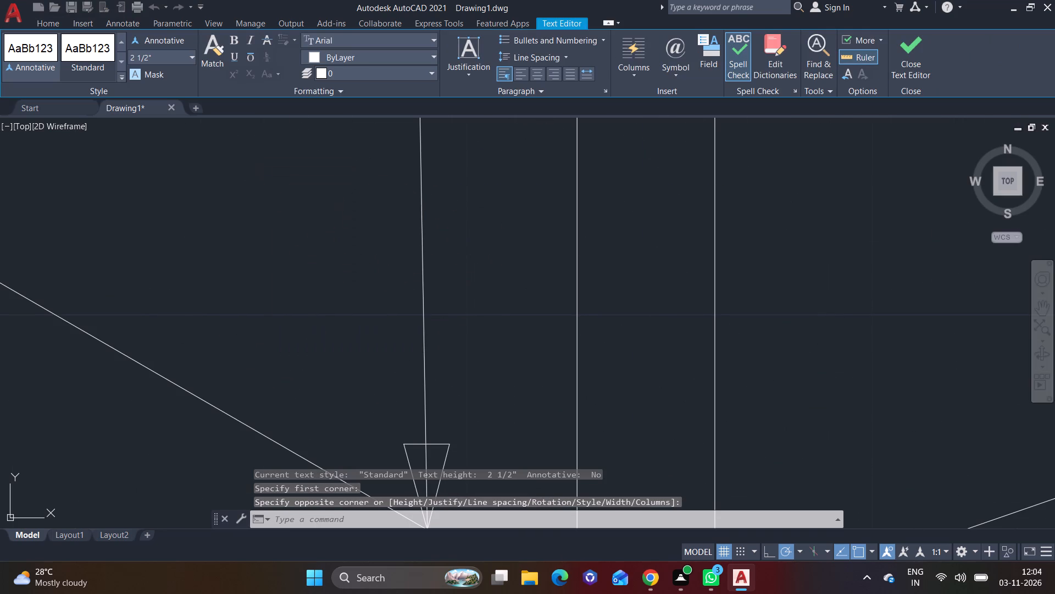
Add the multiline text label 25 beside the front notch's short sloping connecting line.
scroll(476, 289, down, 3)
right_click(468, 278)
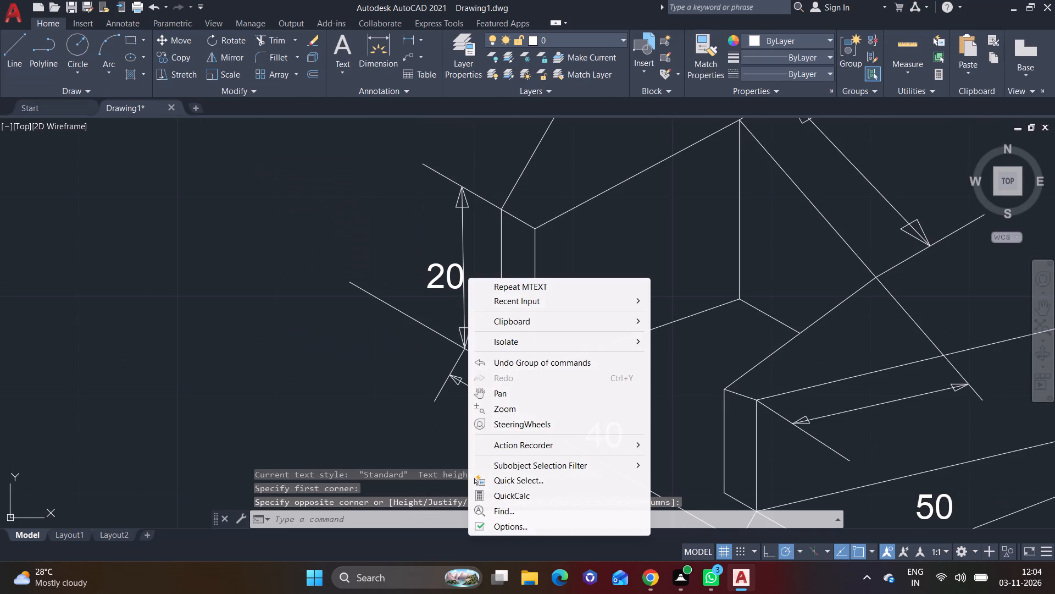
click(498, 282)
middle_drag(438, 242, 270, 377)
middle_drag(448, 403, 410, 214)
middle_drag(419, 282, 379, 378)
scroll(345, 328, down, 1)
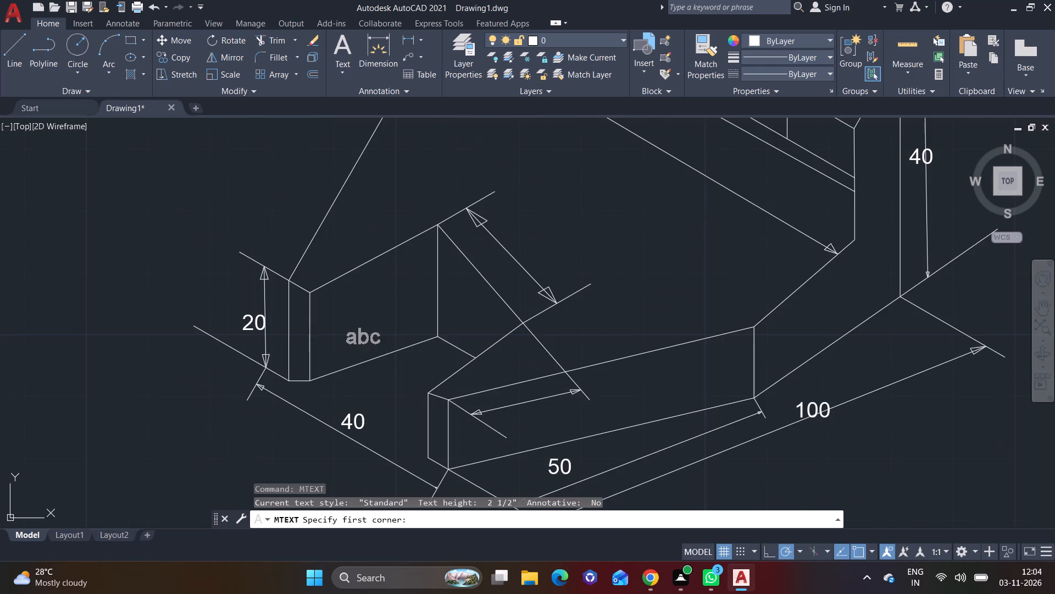
middle_drag(461, 312, 306, 389)
click(359, 301)
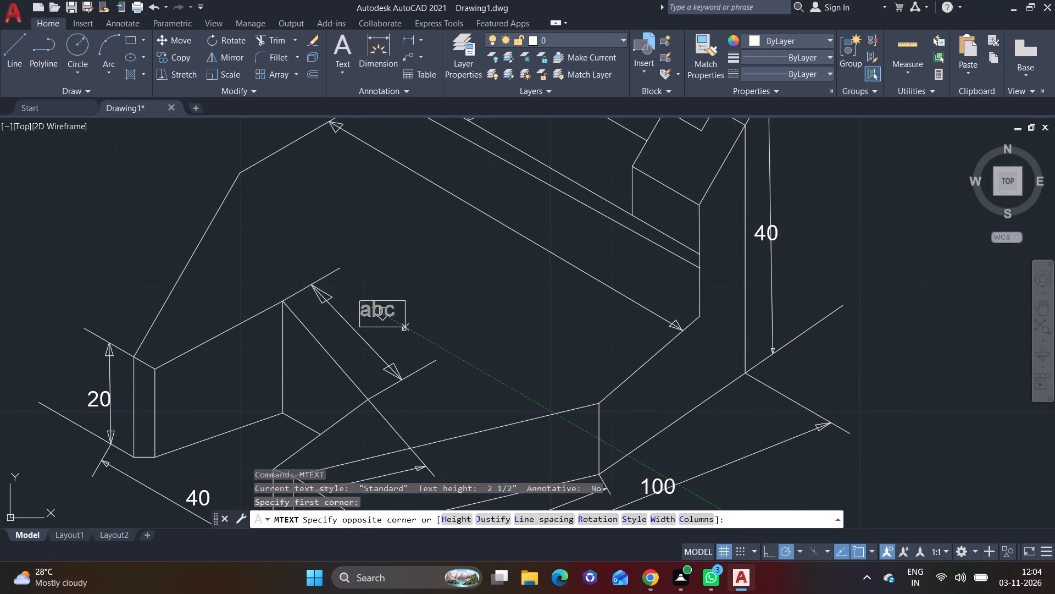
click(409, 332)
text(25)
click(486, 335)
Add the multiline text label 70 above the long sloping connecting line across the base's top face.
scroll(385, 348, down, 3)
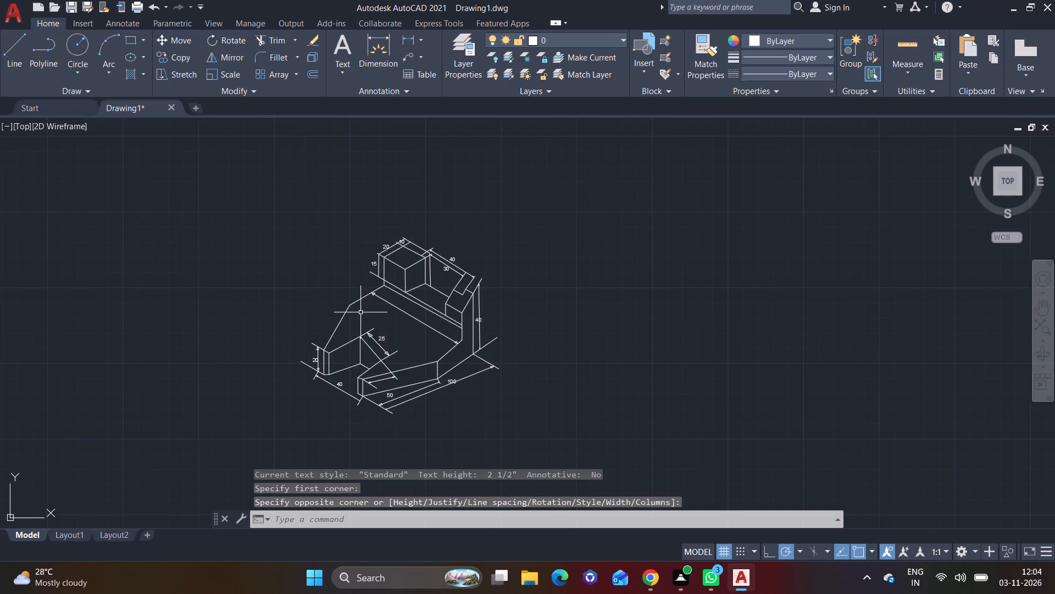
middle_drag(360, 312, 353, 399)
right_click(368, 391)
click(425, 142)
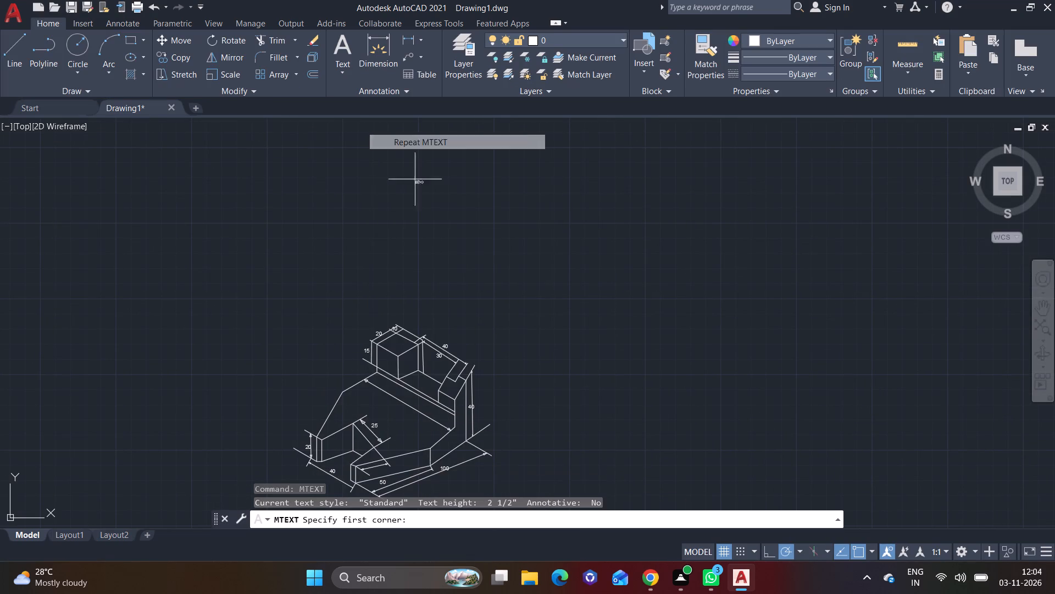
middle_drag(402, 383, 436, 291)
scroll(421, 347, up, 3)
click(457, 172)
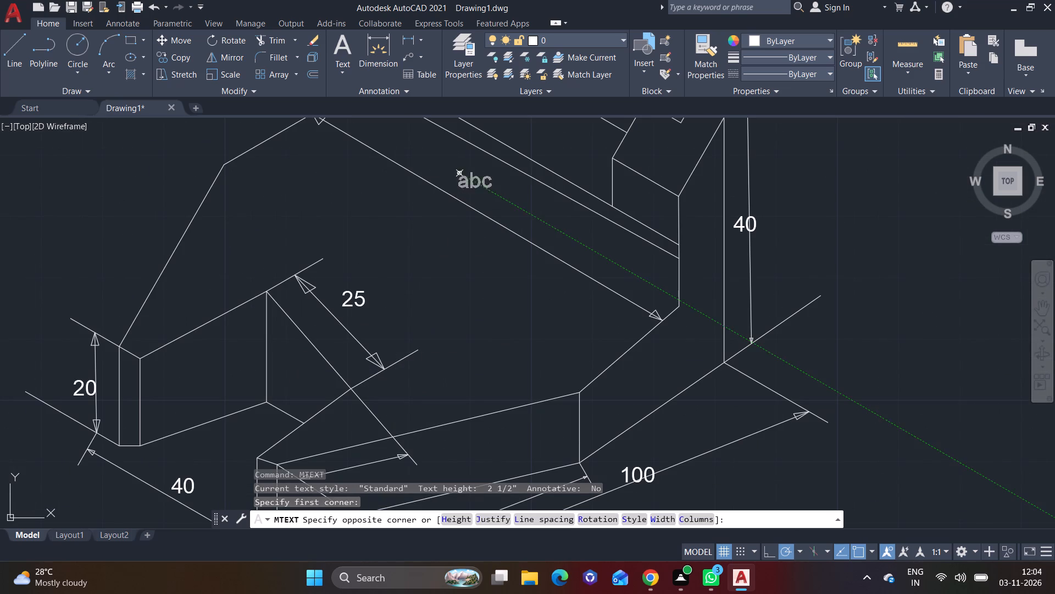
click(526, 207)
text(70)
click(501, 274)
Look over the whole isometric figure, checking the dimension labels against their connecting lines.
scroll(413, 287, down, 3)
middle_drag(381, 263, 371, 383)
scroll(369, 348, up, 2)
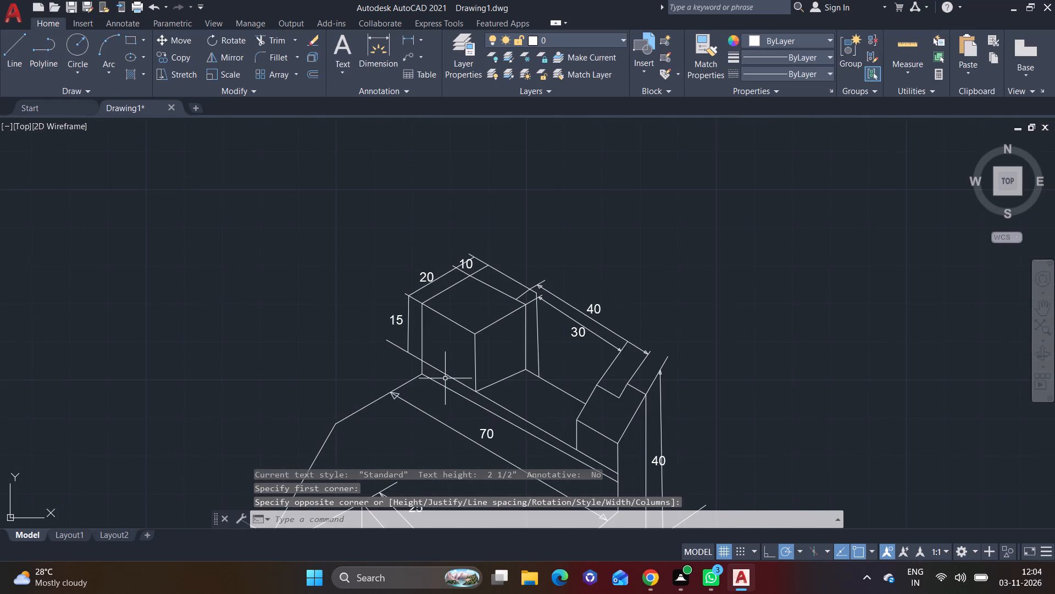
middle_drag(446, 378, 338, 245)
middle_drag(327, 394, 404, 259)
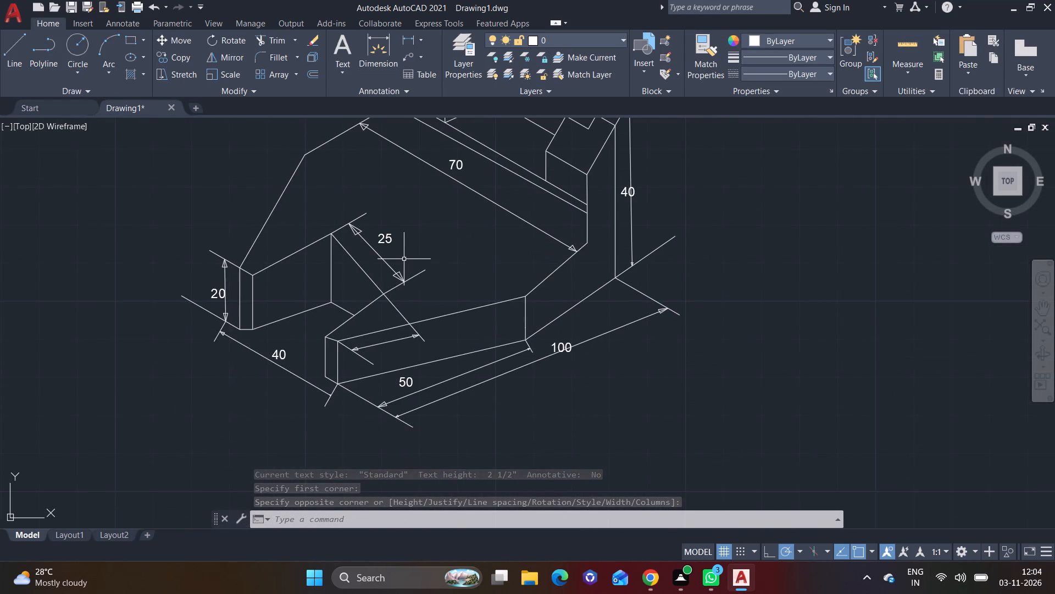
middle_drag(434, 382, 403, 300)
scroll(301, 294, up, 1)
scroll(341, 290, down, 2)
middle_drag(344, 285, 353, 387)
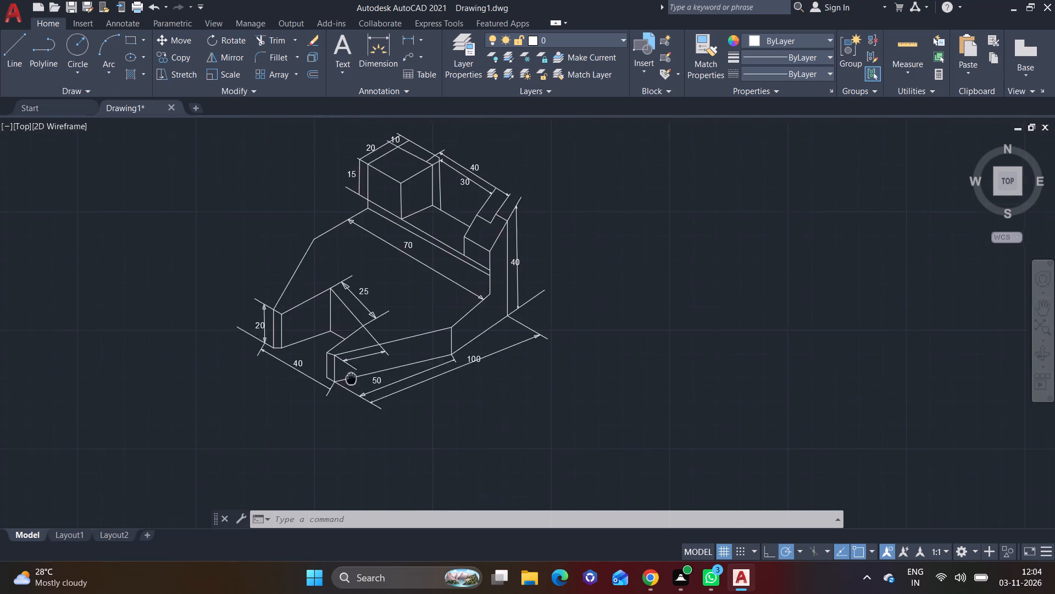
middle_drag(353, 387, 404, 400)
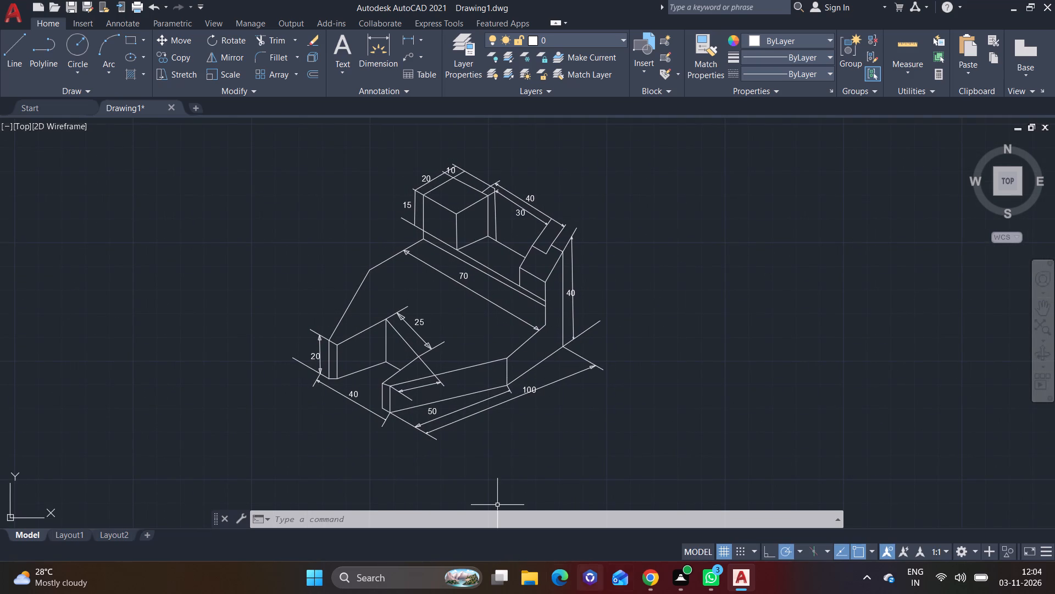
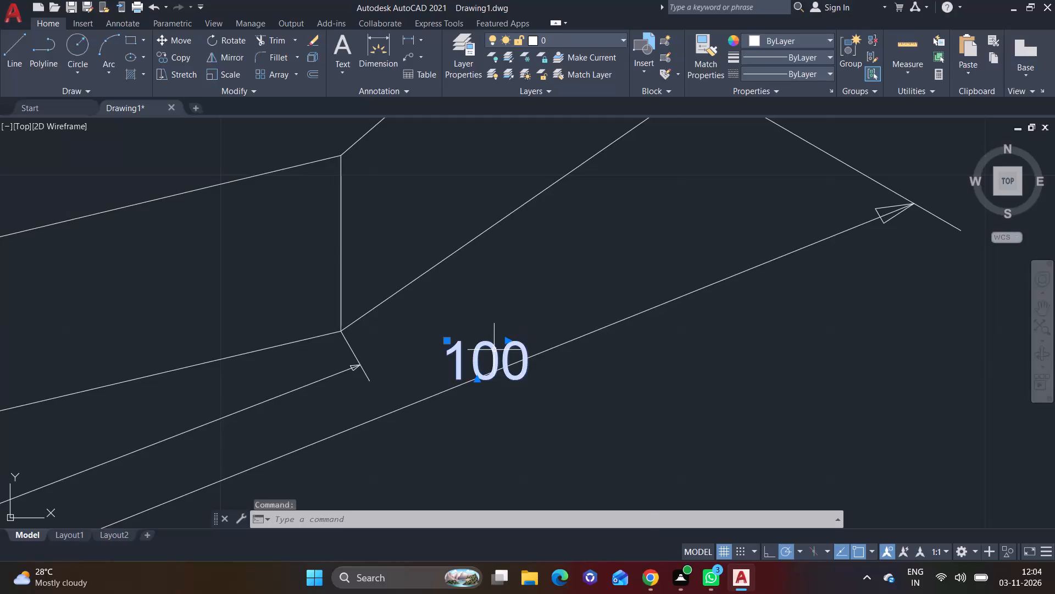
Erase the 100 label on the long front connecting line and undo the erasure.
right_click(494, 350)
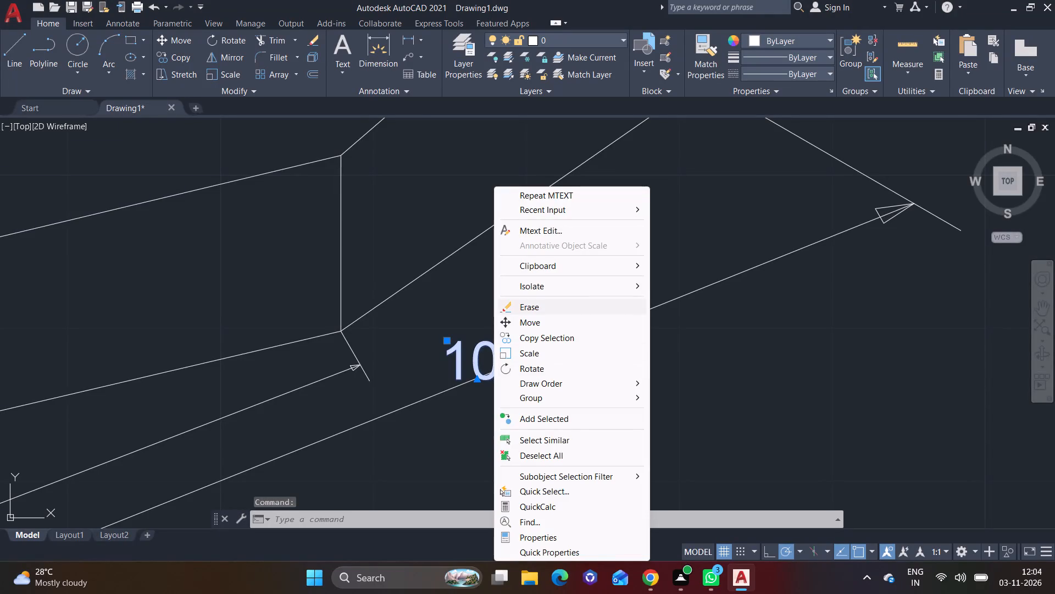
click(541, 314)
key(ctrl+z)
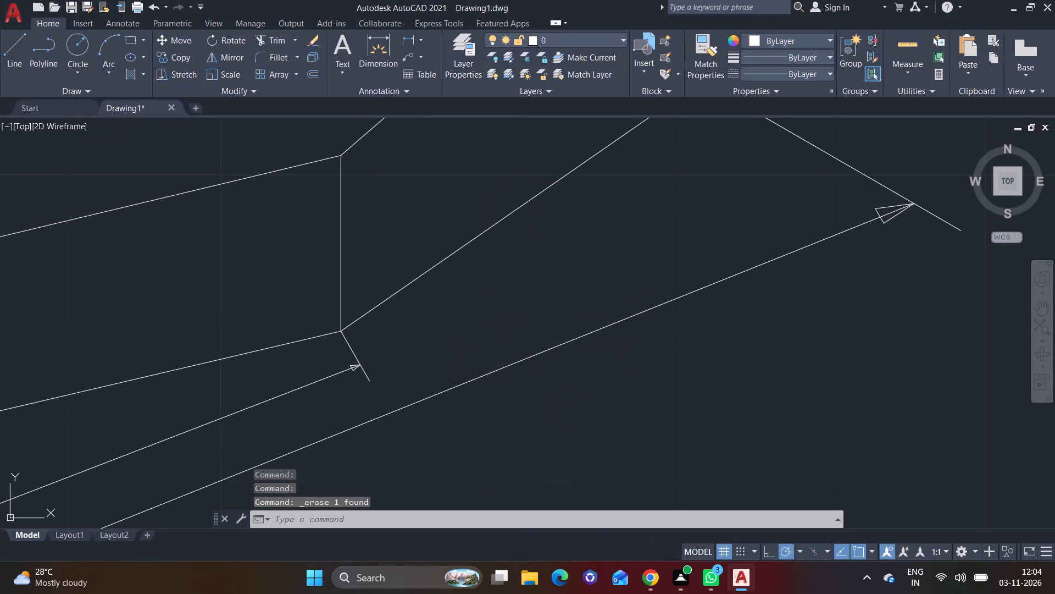
Move the 100 label slightly up and to the left, clear of the long front connecting line.
click(485, 345)
right_click(485, 345)
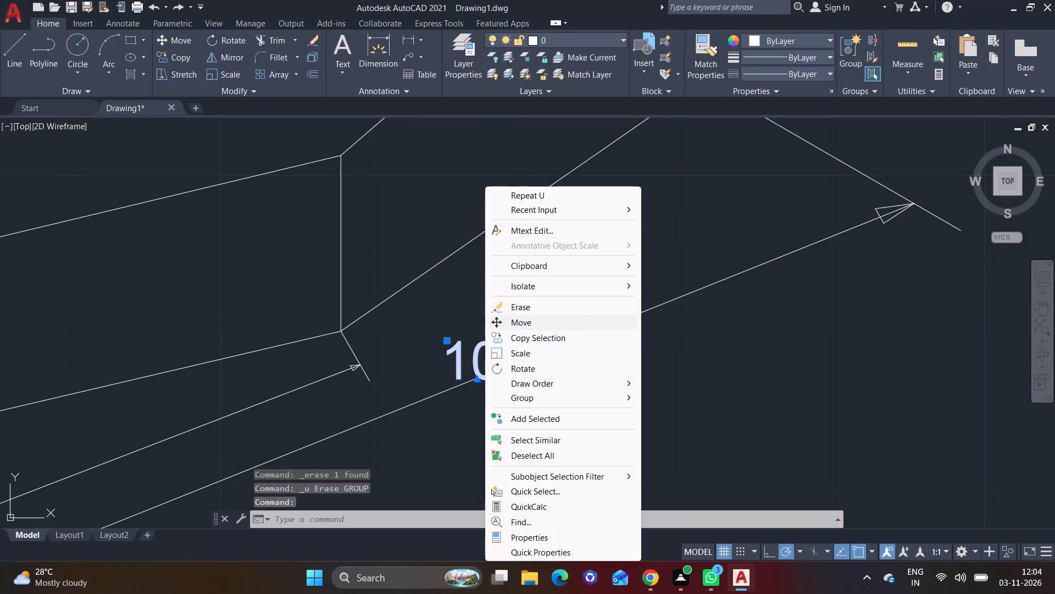
click(541, 322)
click(509, 350)
click(488, 340)
Move the 50 label along to sit just above the middle of the shorter front connecting line.
scroll(409, 338, down, 3)
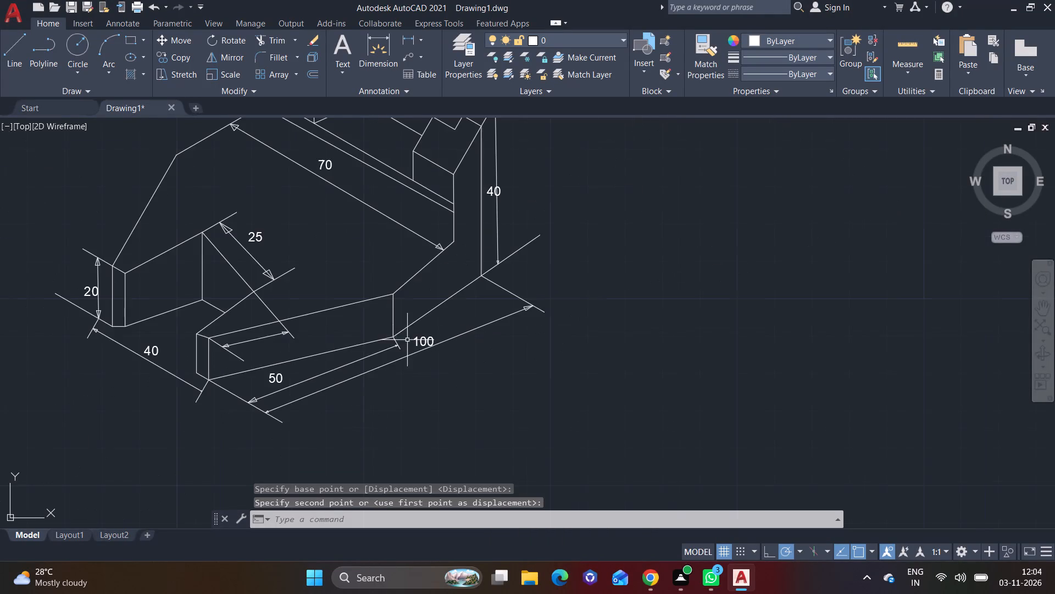
middle_drag(257, 354, 475, 319)
scroll(521, 356, up, 2)
middle_drag(517, 350, 471, 338)
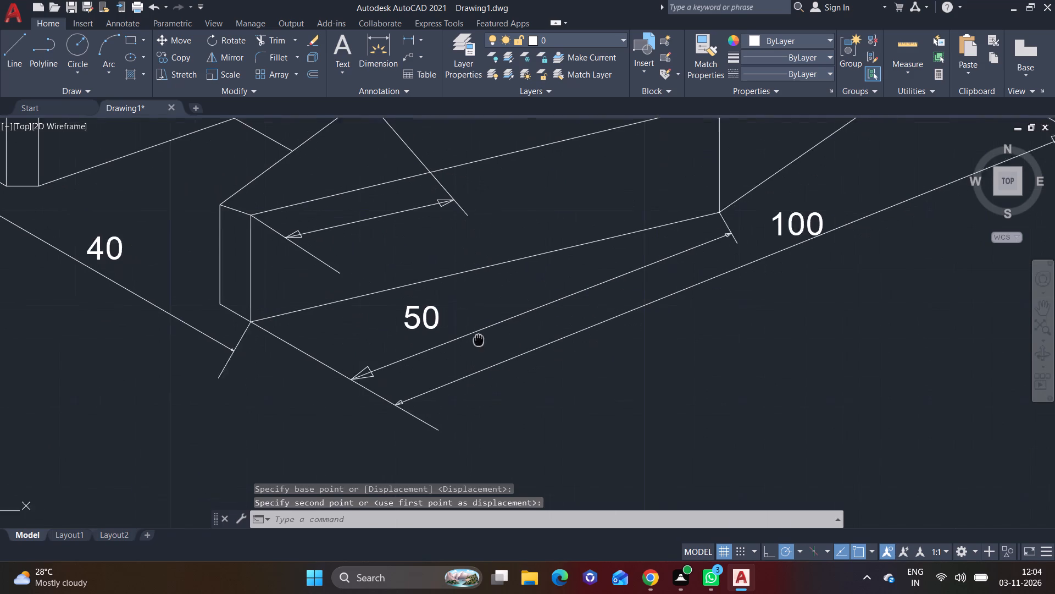
middle_drag(471, 338, 462, 338)
right_click(451, 333)
click(398, 305)
right_click(384, 313)
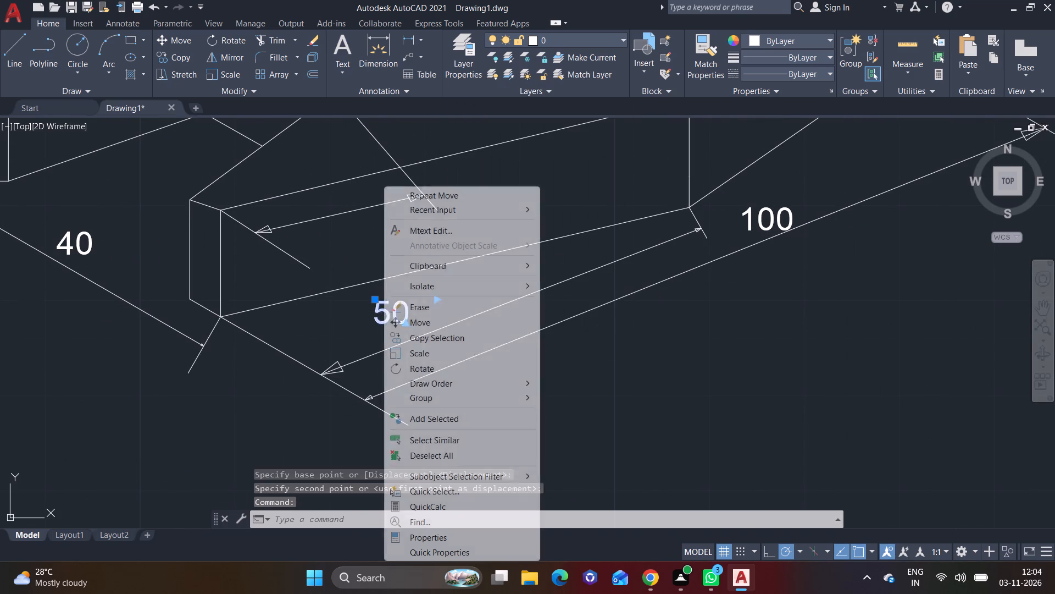
click(431, 323)
click(381, 315)
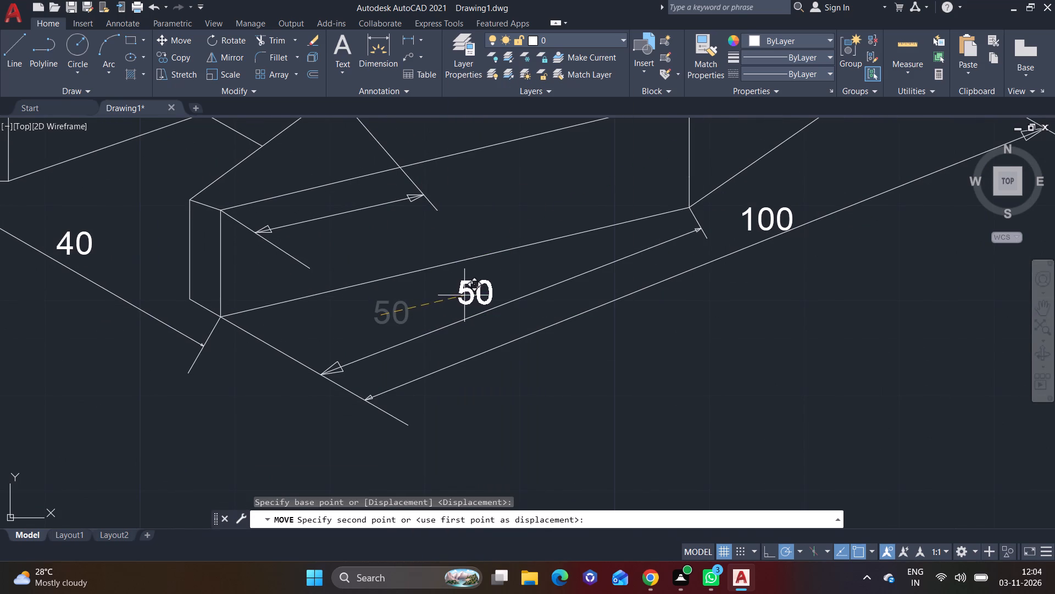
click(465, 295)
Add the multiline text label 30 on the short connecting line at the front arm's upper edge.
middle_drag(259, 315, 486, 455)
middle_drag(487, 409, 300, 394)
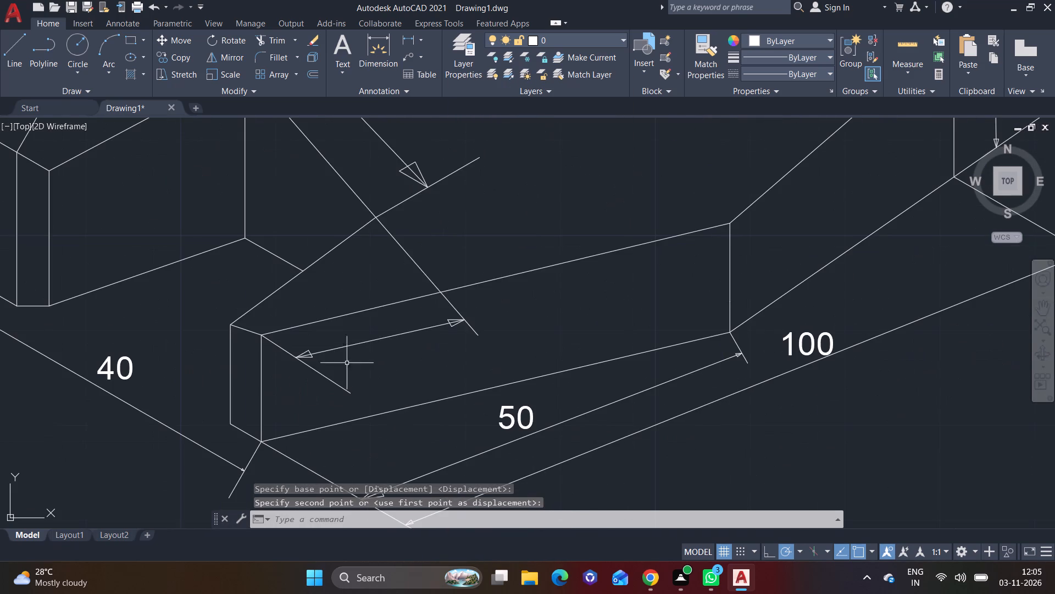
right_click(358, 351)
key(m)
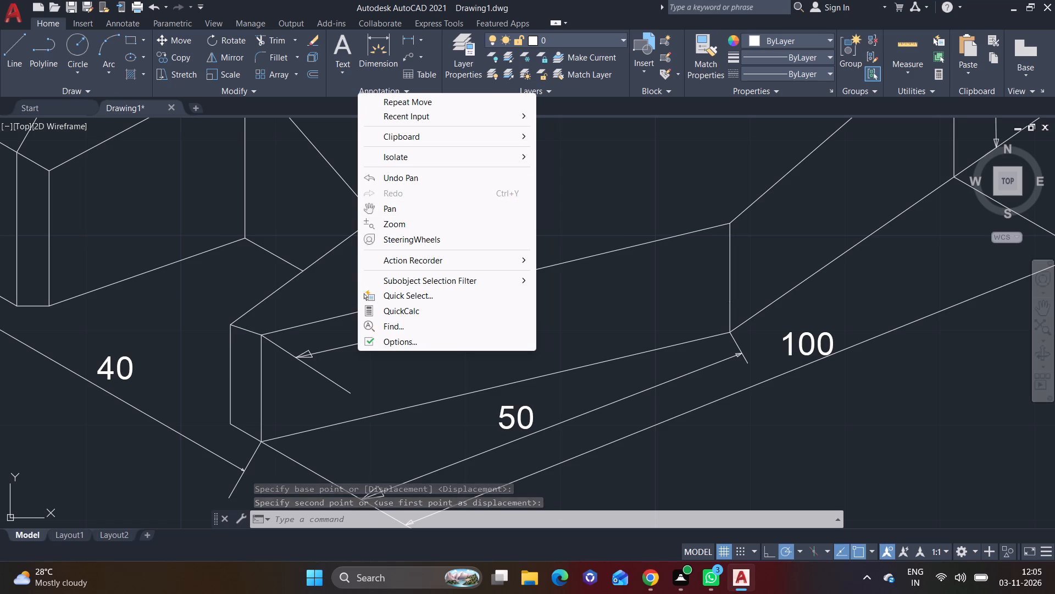
key(t)
key(Escape)
text(MT)
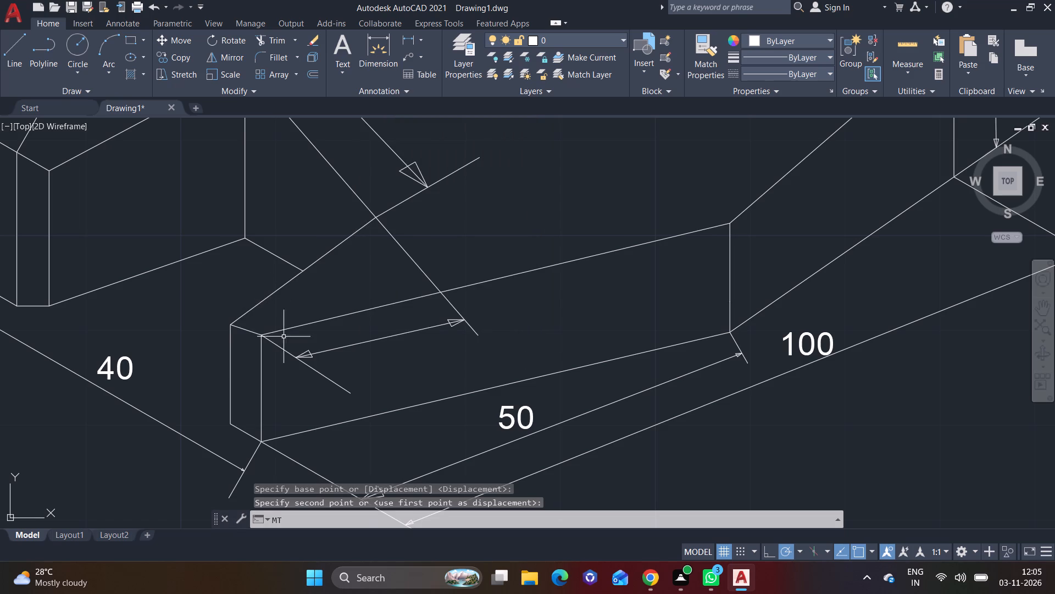
key(Return)
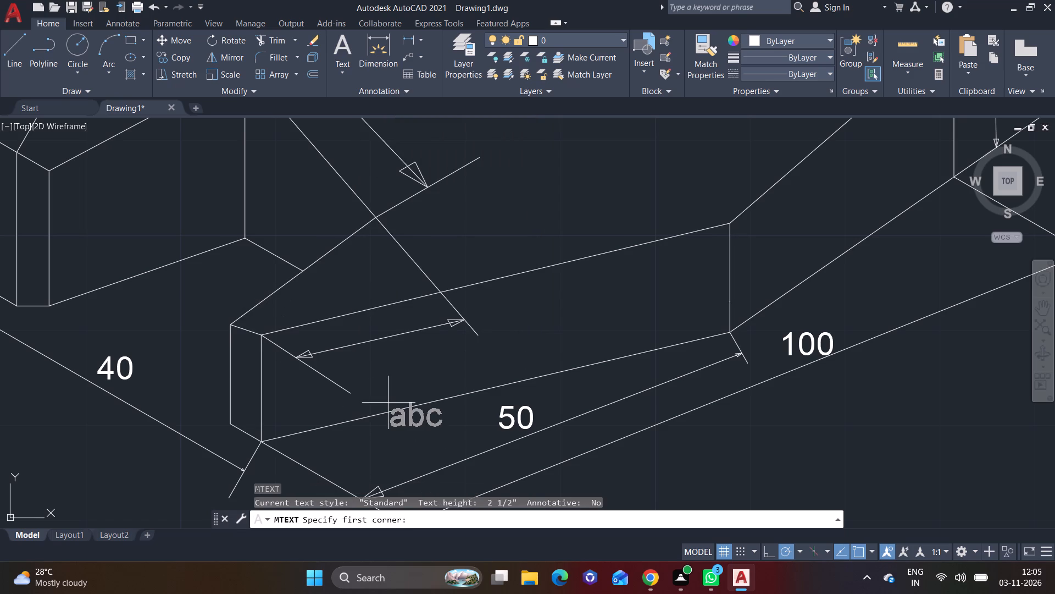
right_click(388, 403)
middle_drag(398, 433, 408, 335)
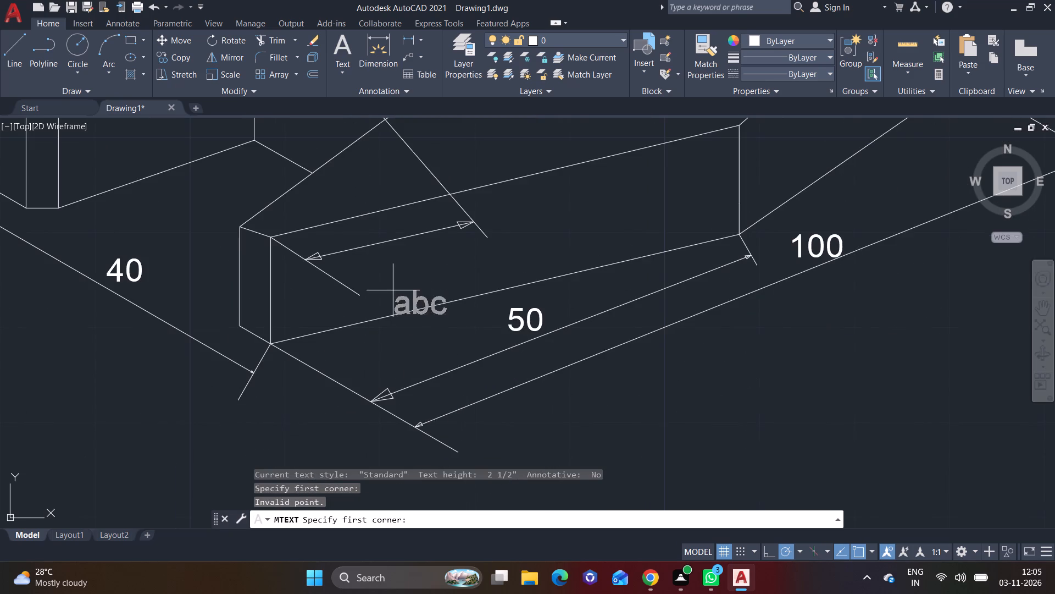
scroll(399, 280, up, 2)
middle_drag(403, 265, 406, 390)
scroll(355, 304, up, 2)
click(257, 210)
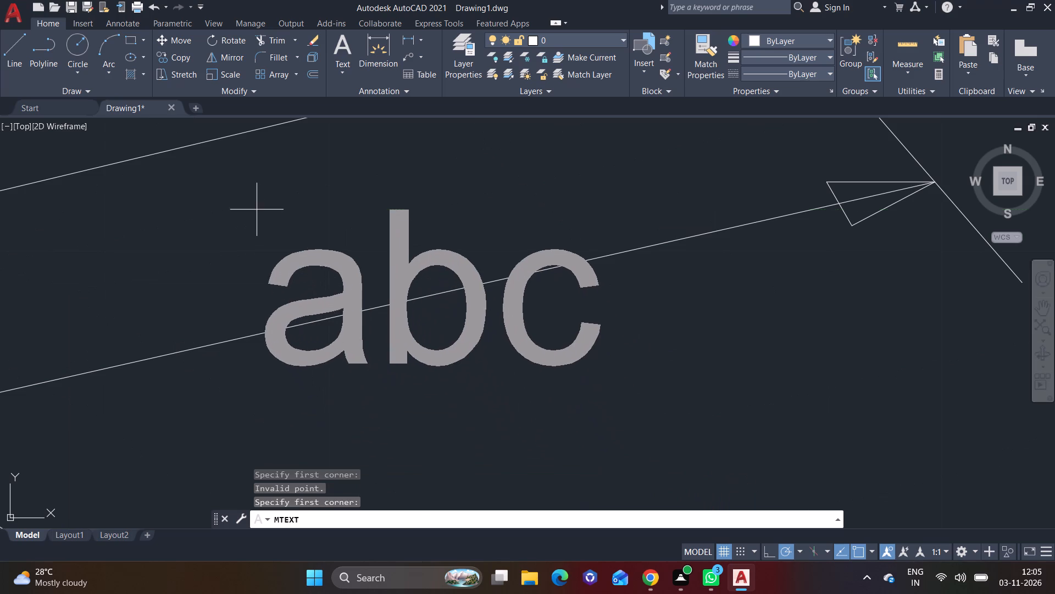
drag(443, 256, 435, 251)
key(3)
key(0)
click(529, 312)
scroll(529, 320, down, 3)
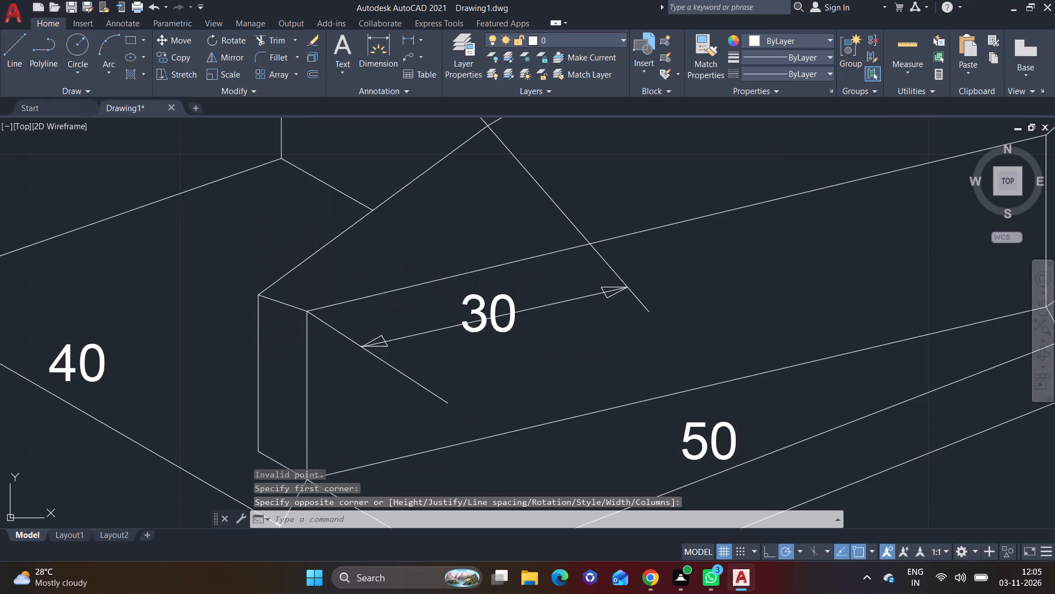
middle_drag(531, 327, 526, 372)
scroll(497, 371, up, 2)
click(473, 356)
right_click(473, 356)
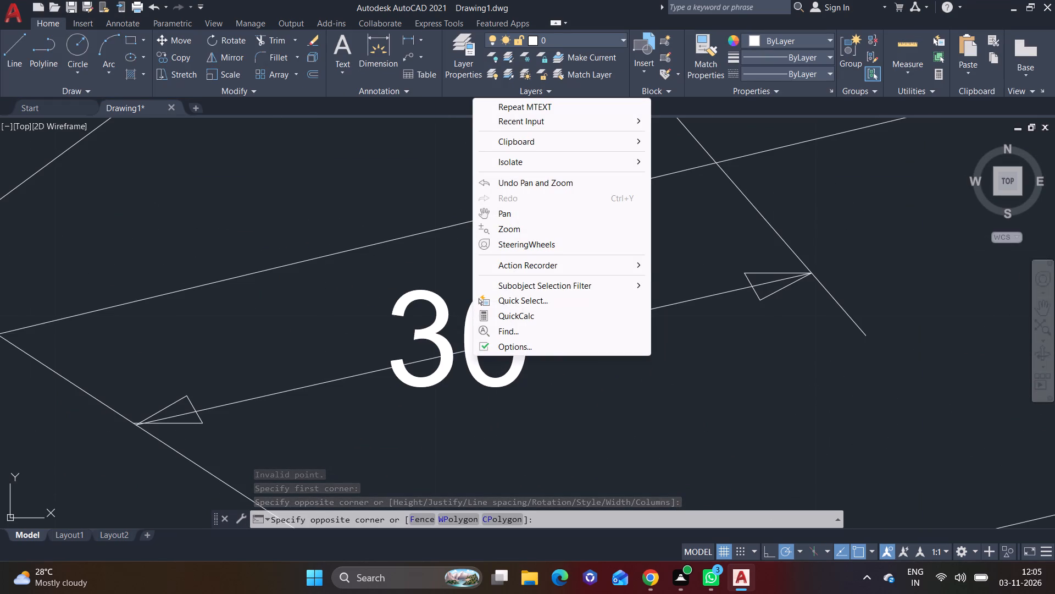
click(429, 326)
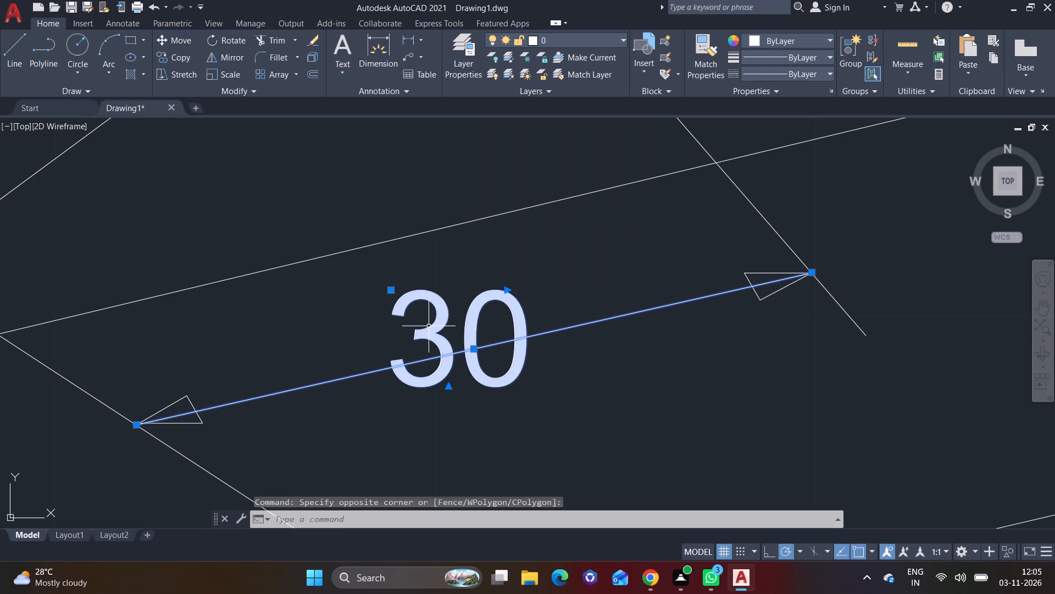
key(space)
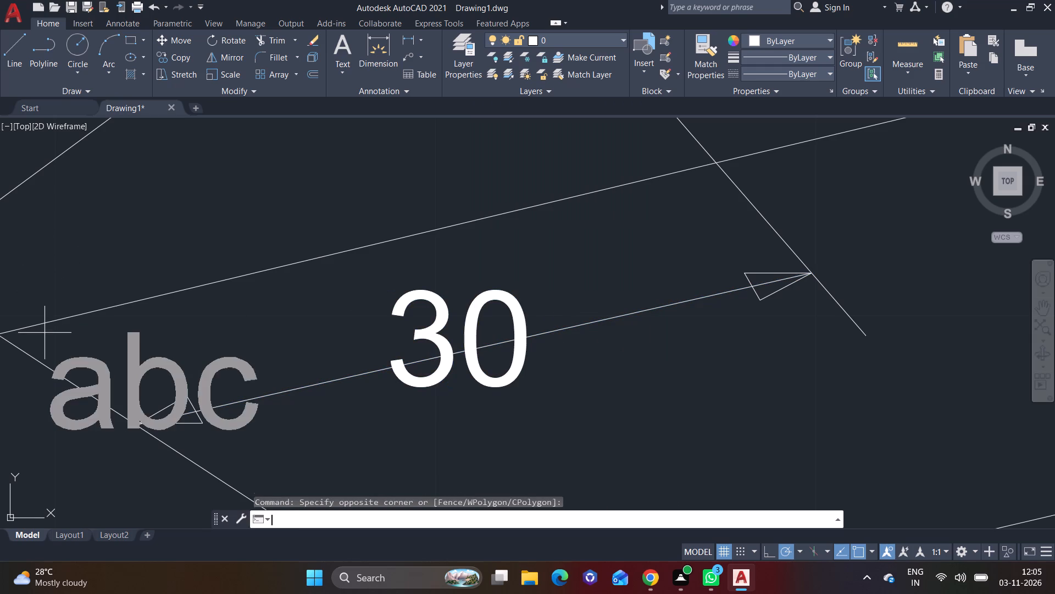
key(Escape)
Move the 30 label up and to the left, just above its short connecting line.
click(447, 304)
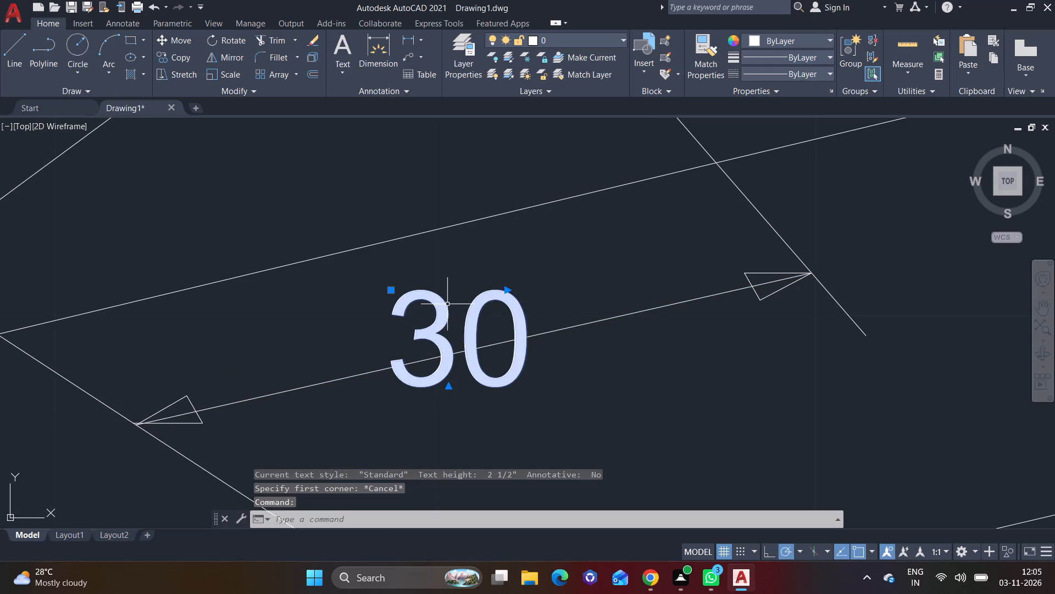
right_click(447, 304)
click(487, 328)
click(476, 344)
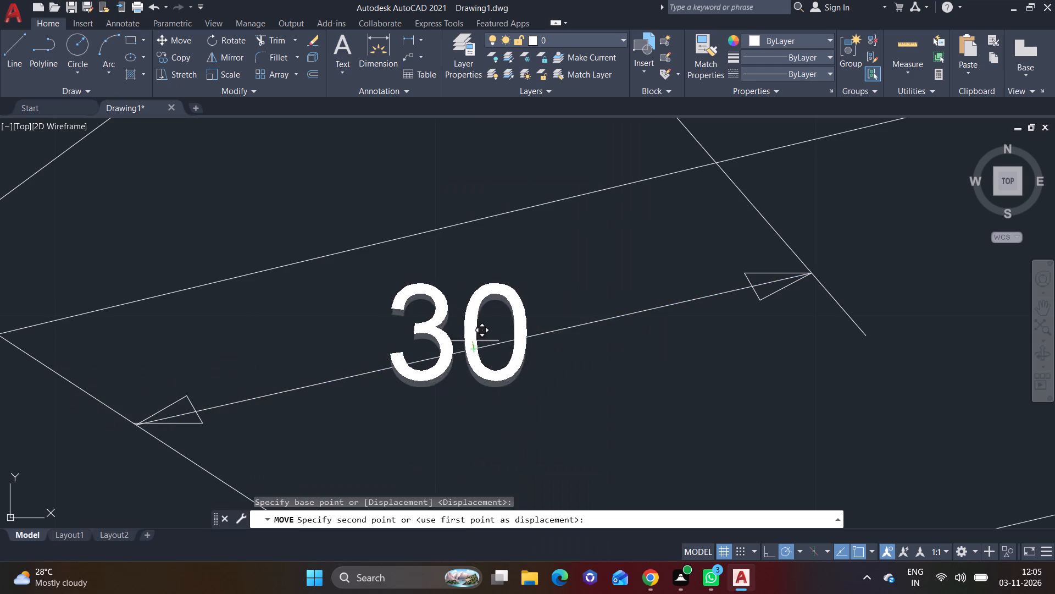
click(430, 311)
Move the 25 label down closer to the middle of the front notch's sloping connecting line.
scroll(372, 340, down, 5)
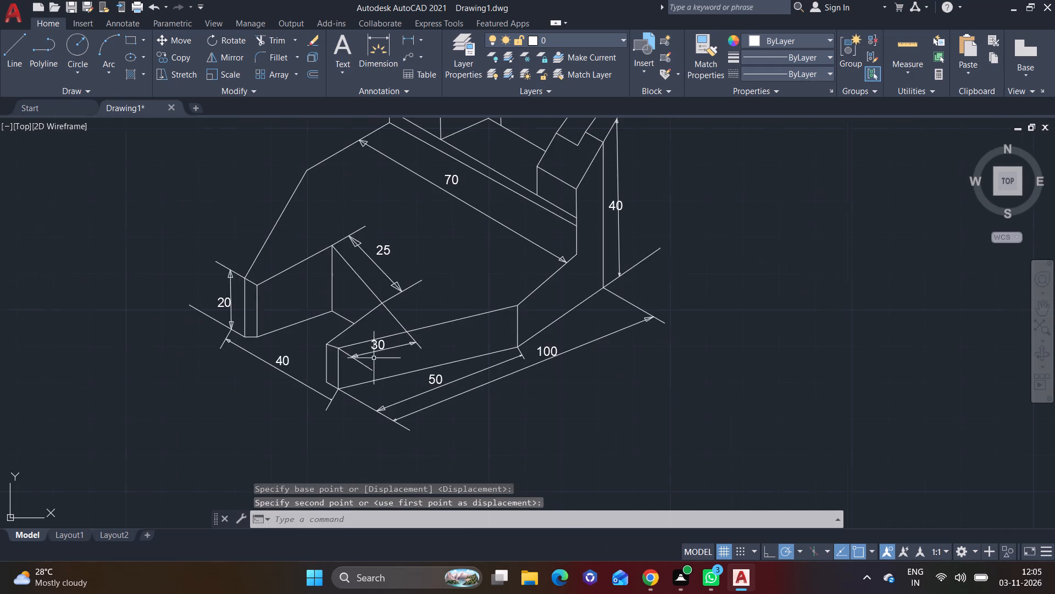
middle_drag(288, 358, 417, 381)
scroll(359, 326, up, 5)
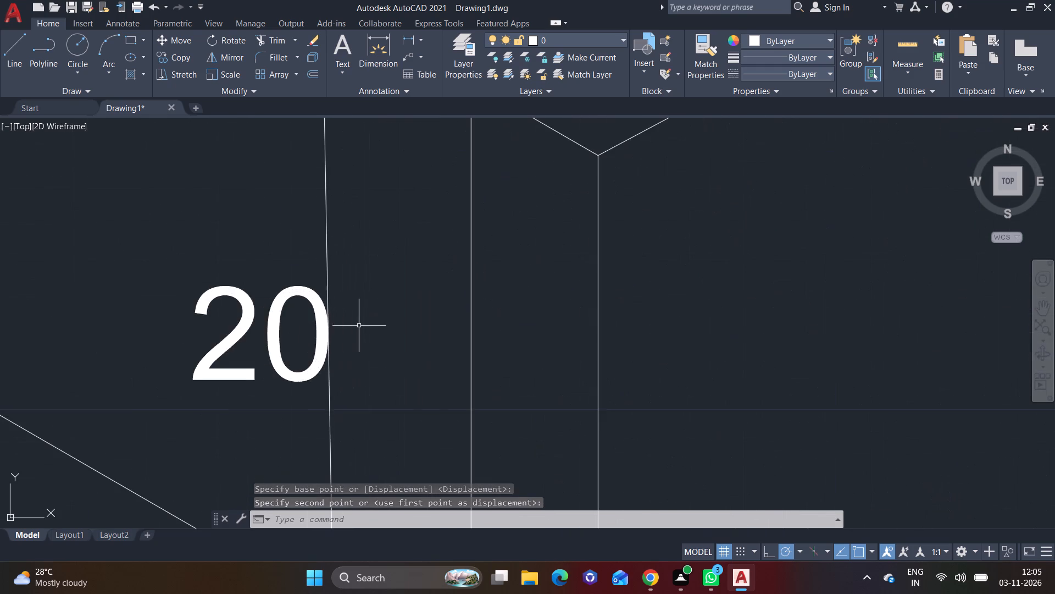
middle_drag(348, 330, 265, 430)
scroll(396, 372, down, 3)
middle_drag(589, 332, 262, 404)
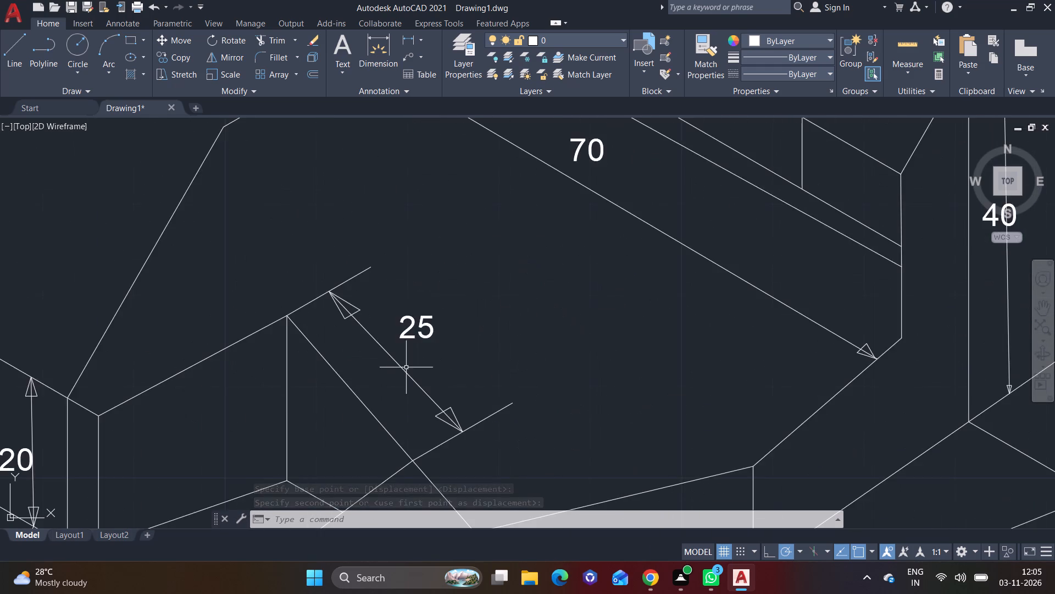
scroll(407, 364, up, 3)
click(402, 262)
right_click(402, 262)
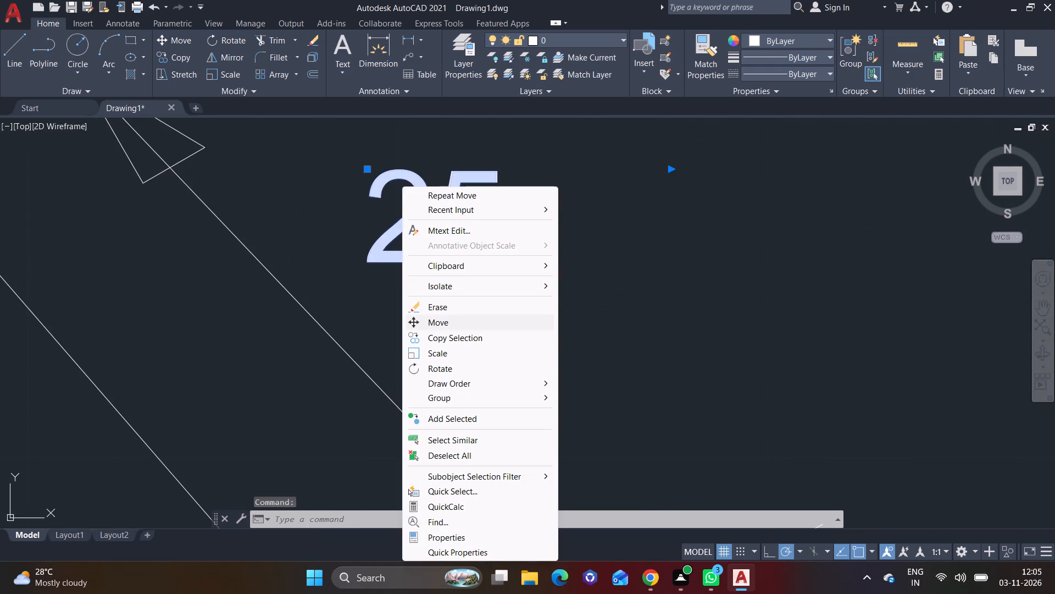
click(436, 323)
click(447, 233)
click(437, 326)
Move the 20 label up and to the left, clear of its vertical connecting line at the figure's left end.
scroll(395, 331, down, 2)
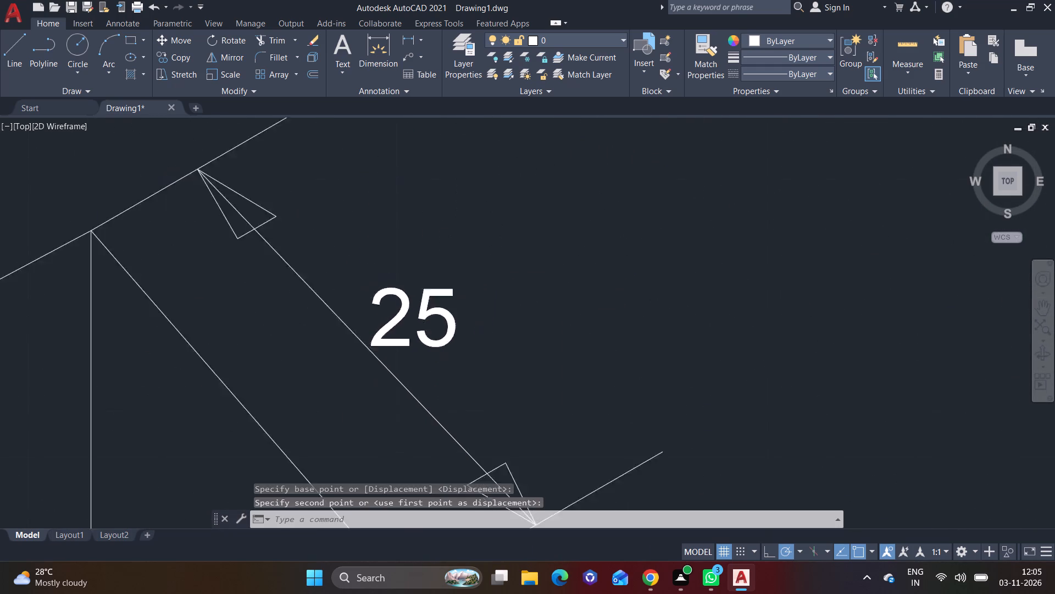
scroll(403, 332, down, 3)
middle_drag(328, 375, 391, 311)
scroll(335, 322, up, 5)
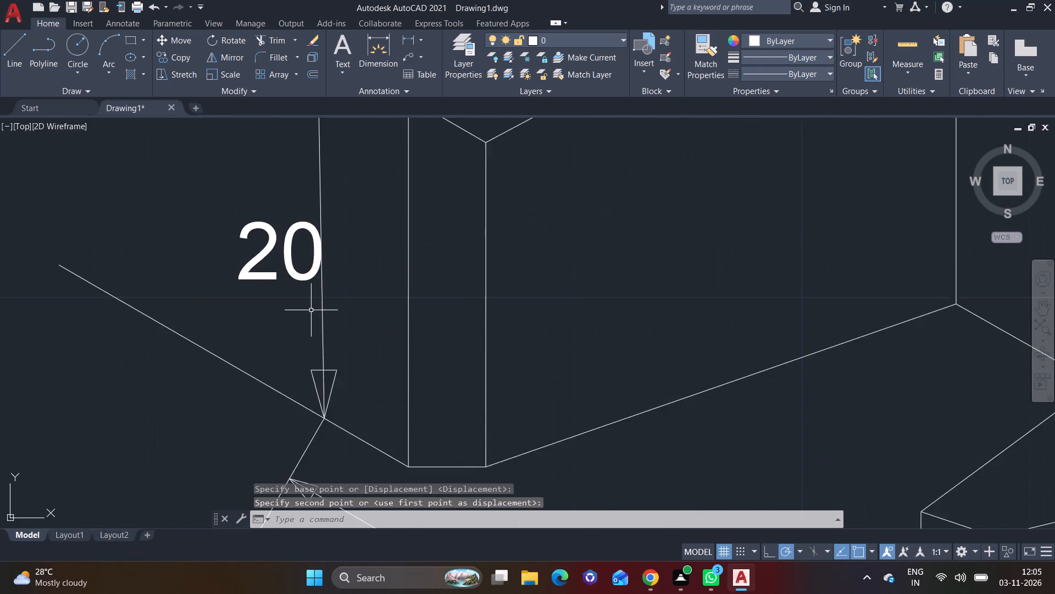
middle_drag(311, 310, 468, 411)
click(370, 356)
right_click(370, 356)
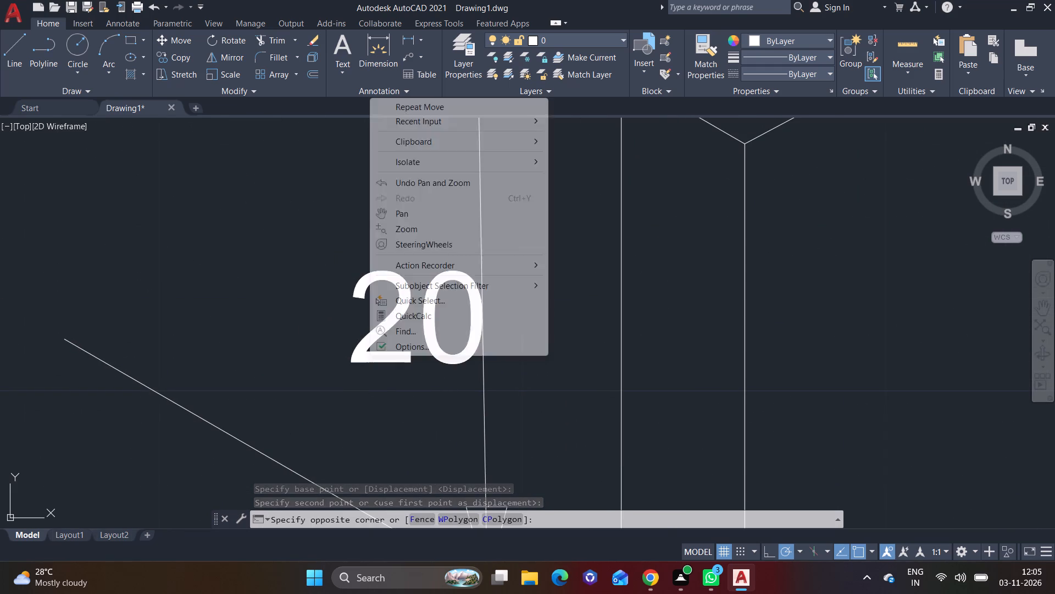
click(348, 298)
click(388, 316)
right_click(388, 316)
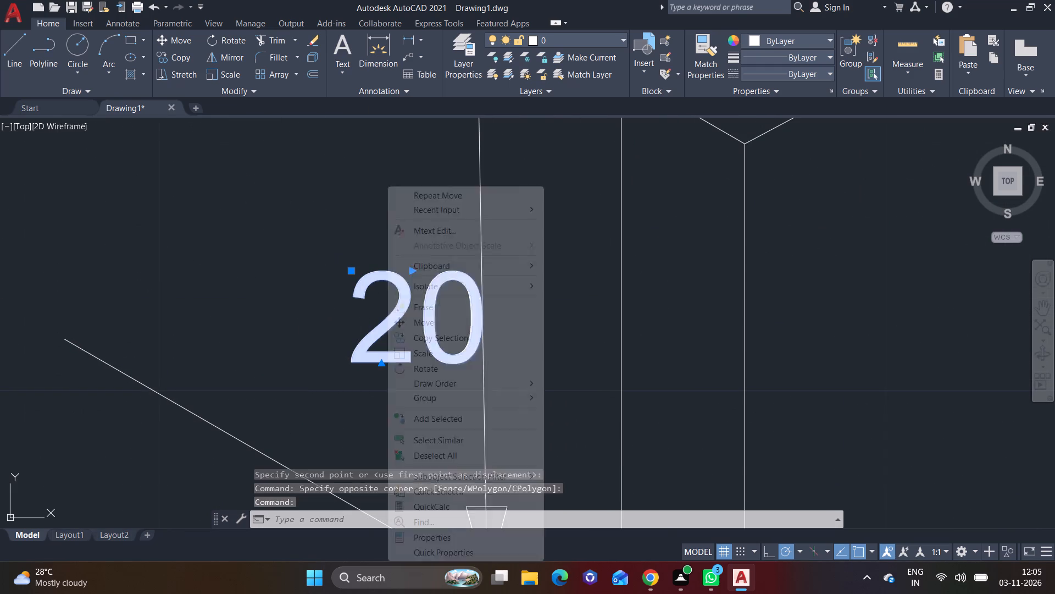
click(430, 322)
click(406, 326)
click(384, 289)
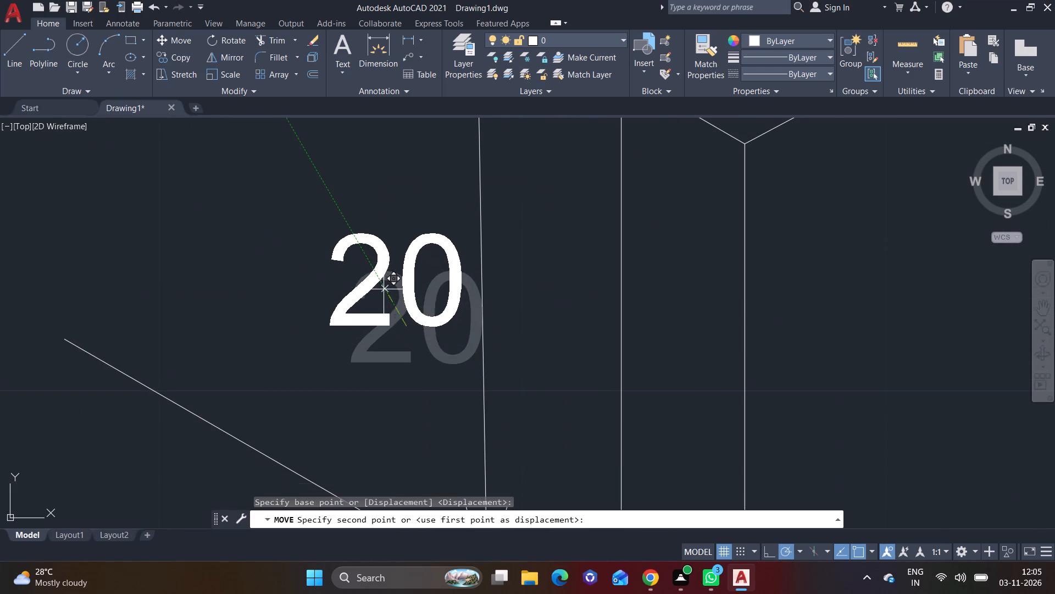
Move the 70 label down along the base's long sloping connecting line, closer to its middle.
scroll(465, 300, down, 3)
middle_drag(495, 300, 245, 544)
middle_drag(689, 295, 468, 356)
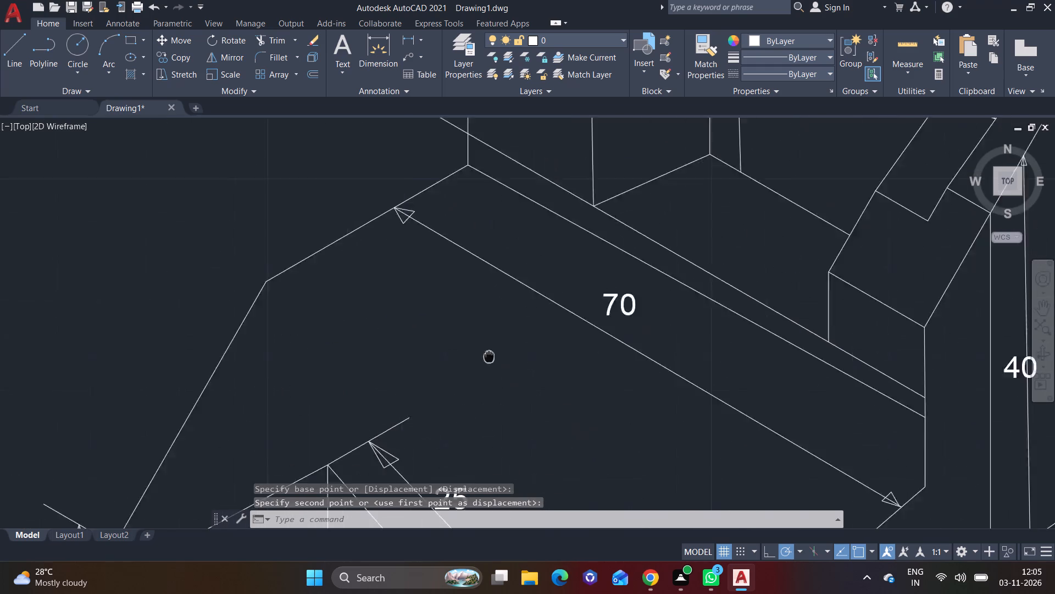
middle_drag(468, 356, 221, 342)
middle_drag(301, 337, 346, 306)
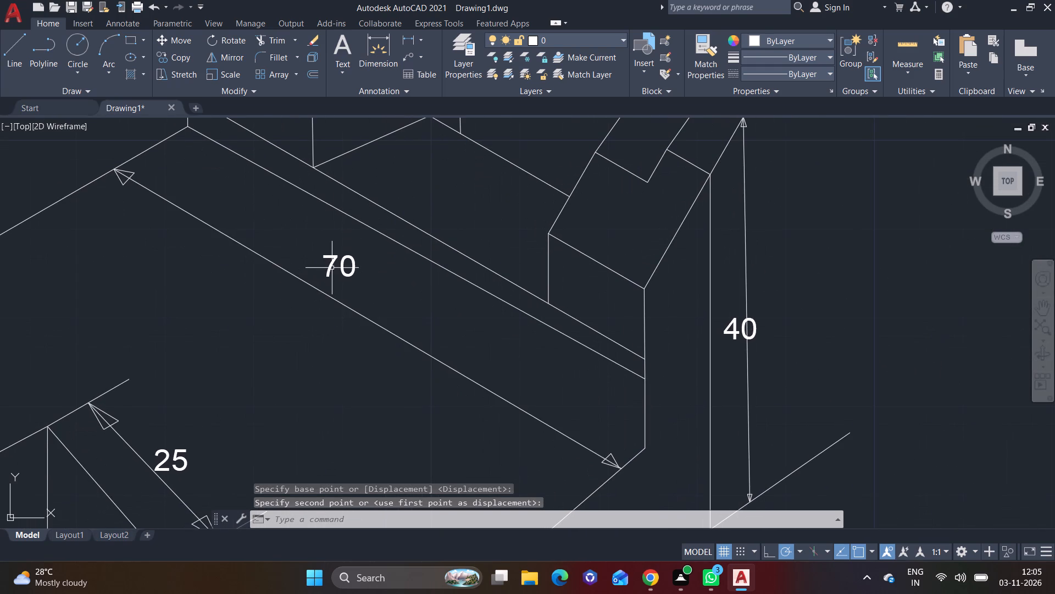
click(332, 268)
right_click(332, 268)
click(373, 319)
click(354, 262)
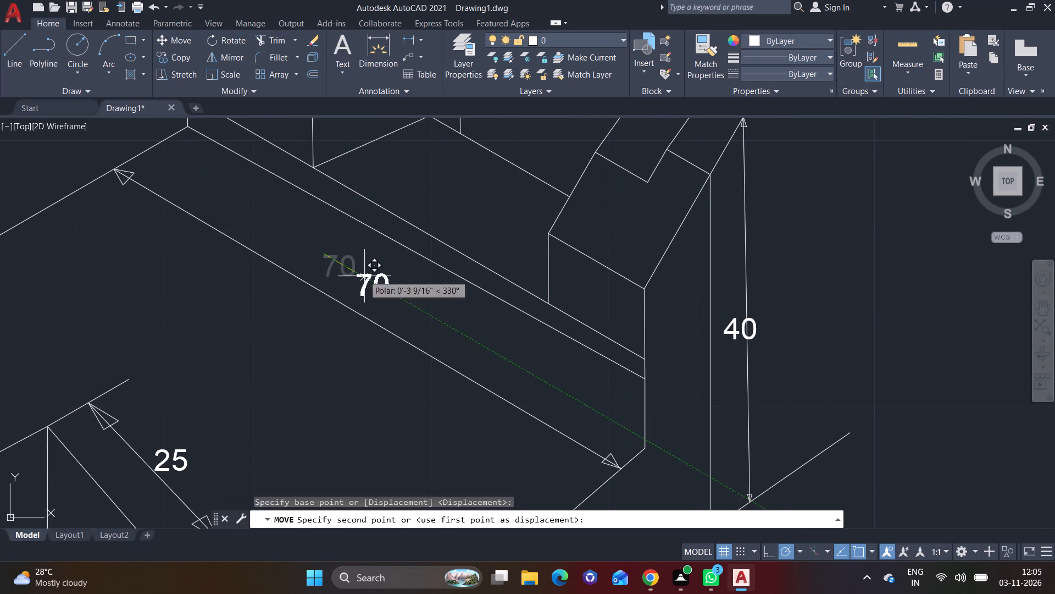
click(374, 296)
Rotate the 40 label at the figure's right-hand vertical connecting line about 90 degrees counterclockwise, placing it beside the line.
middle_drag(720, 344, 404, 327)
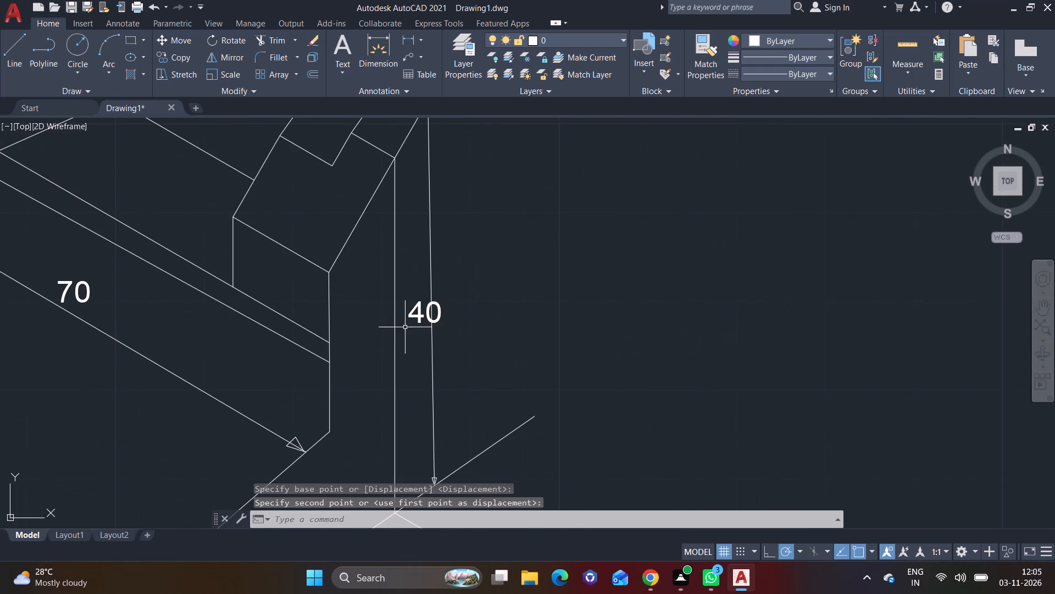
scroll(462, 323, up, 1)
middle_drag(425, 317, 597, 282)
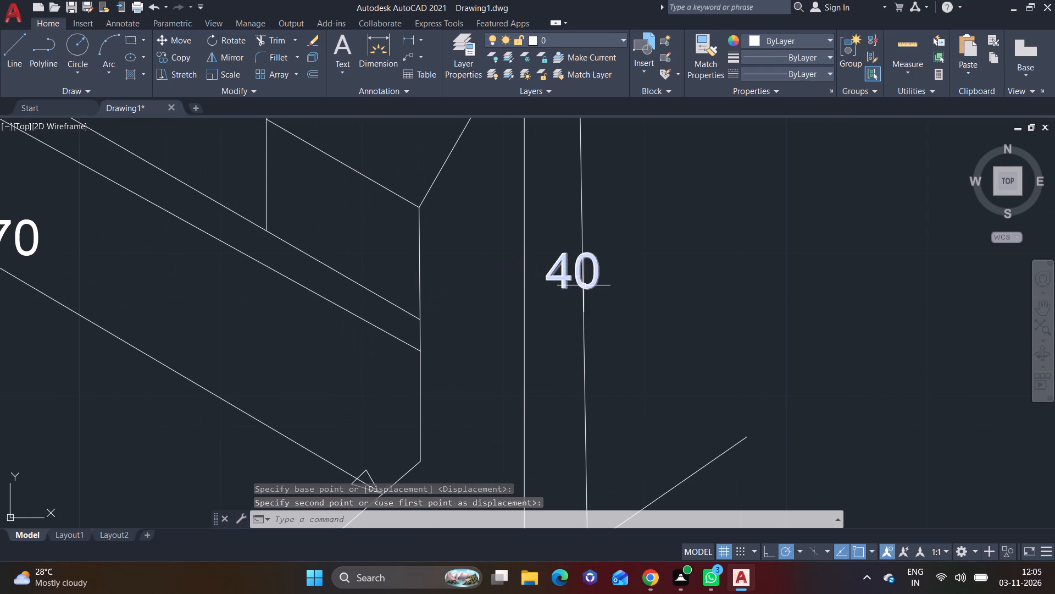
click(566, 280)
right_click(566, 280)
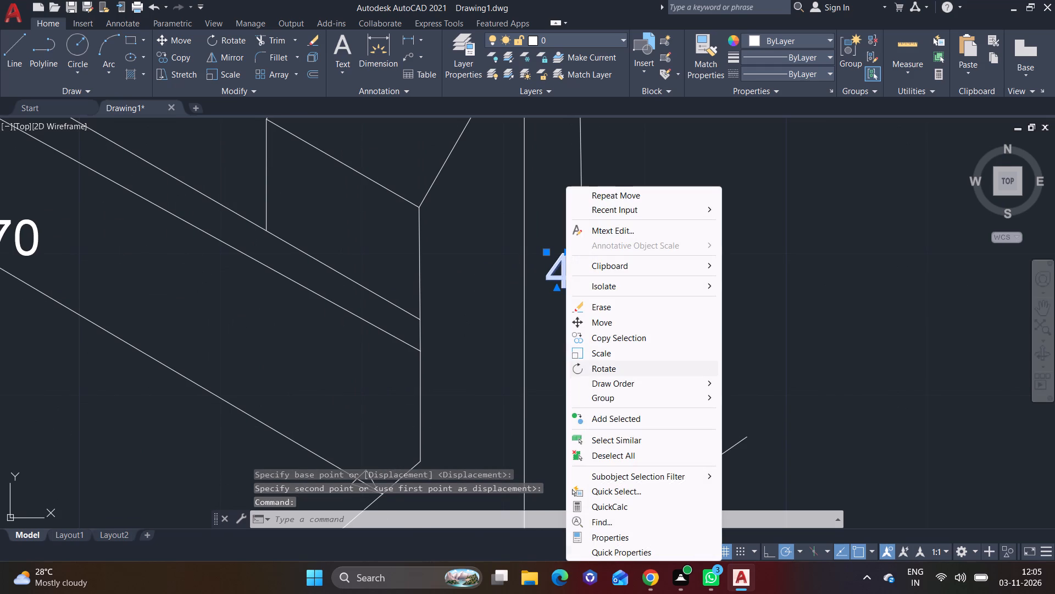
click(603, 370)
click(639, 304)
click(636, 271)
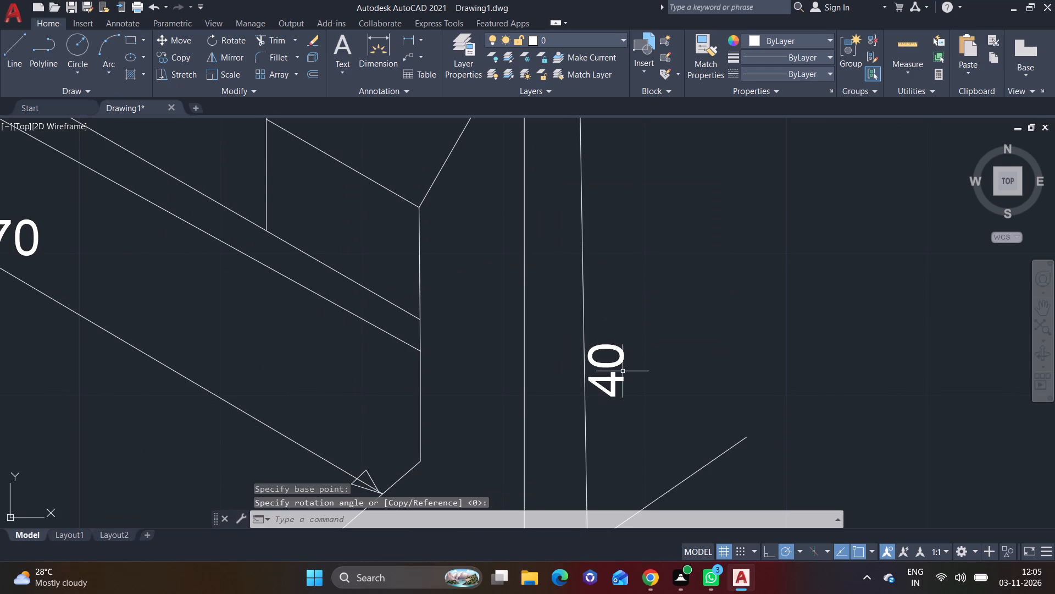
Move the rotated 40 label up and across its connecting line, placing it between the two vertical lines at the figure's right side.
click(619, 363)
right_click(619, 363)
click(663, 323)
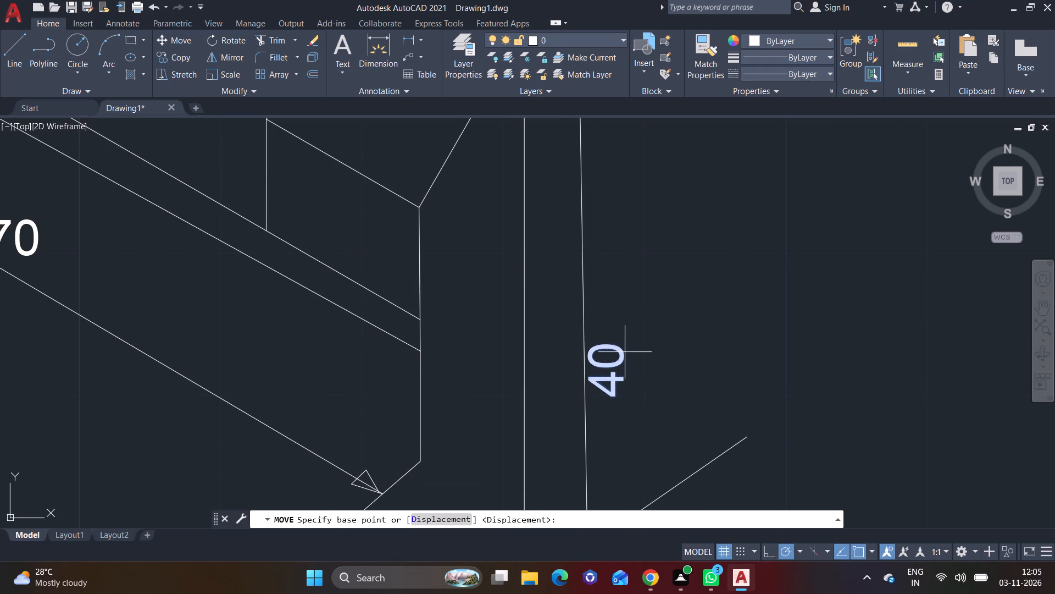
click(620, 356)
click(571, 310)
Rotate the 30 label near the upper block to 330 degrees, following the slope of its connecting line.
scroll(462, 329, down, 1)
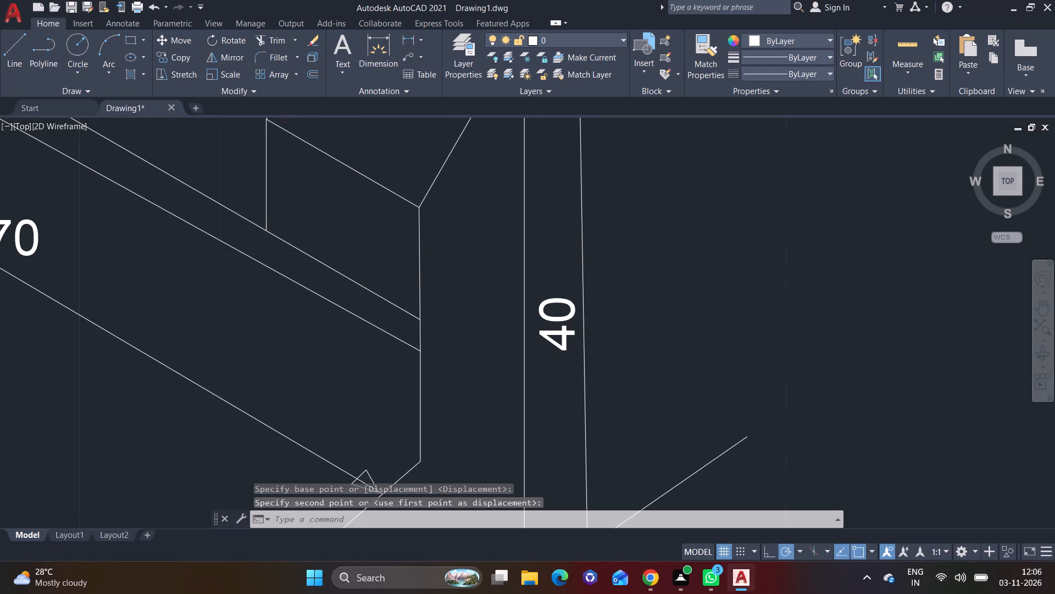
scroll(462, 329, down, 1)
middle_drag(456, 326, 498, 456)
middle_drag(434, 238, 436, 254)
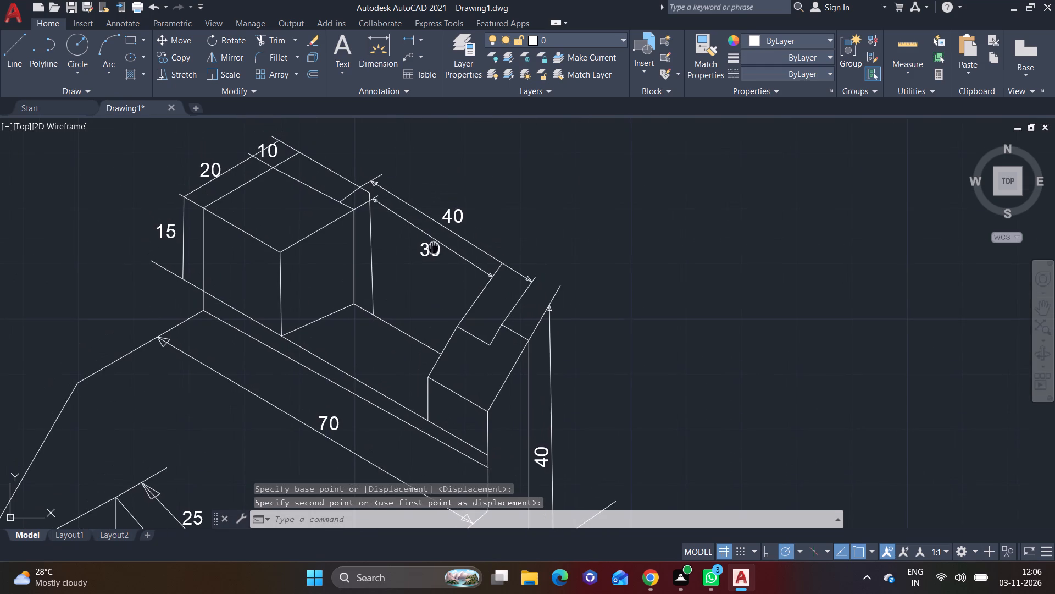
middle_drag(436, 254, 504, 333)
scroll(511, 323, up, 2)
click(488, 360)
right_click(488, 360)
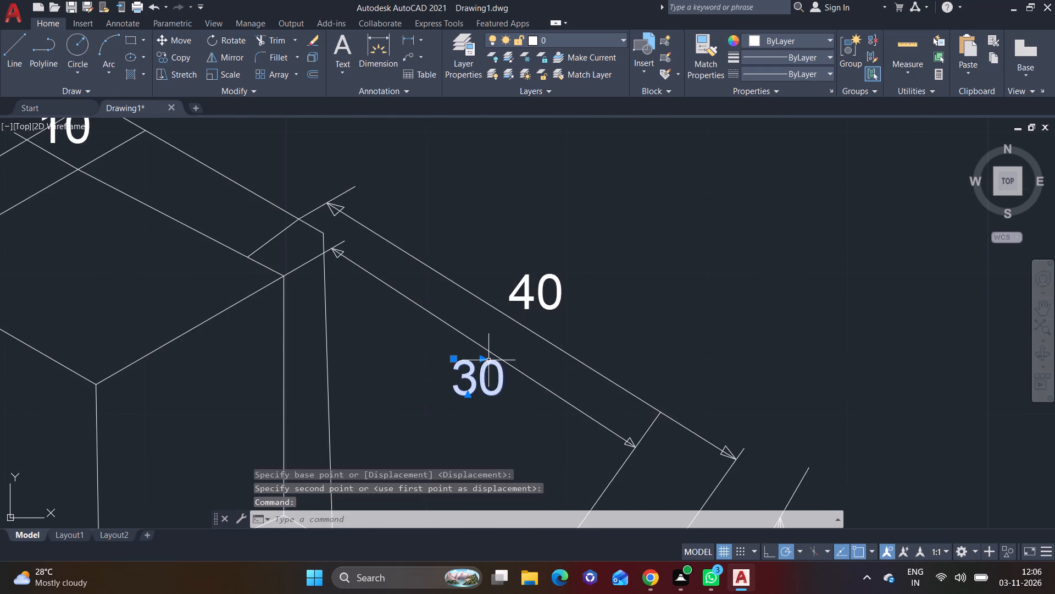
click(539, 372)
click(519, 391)
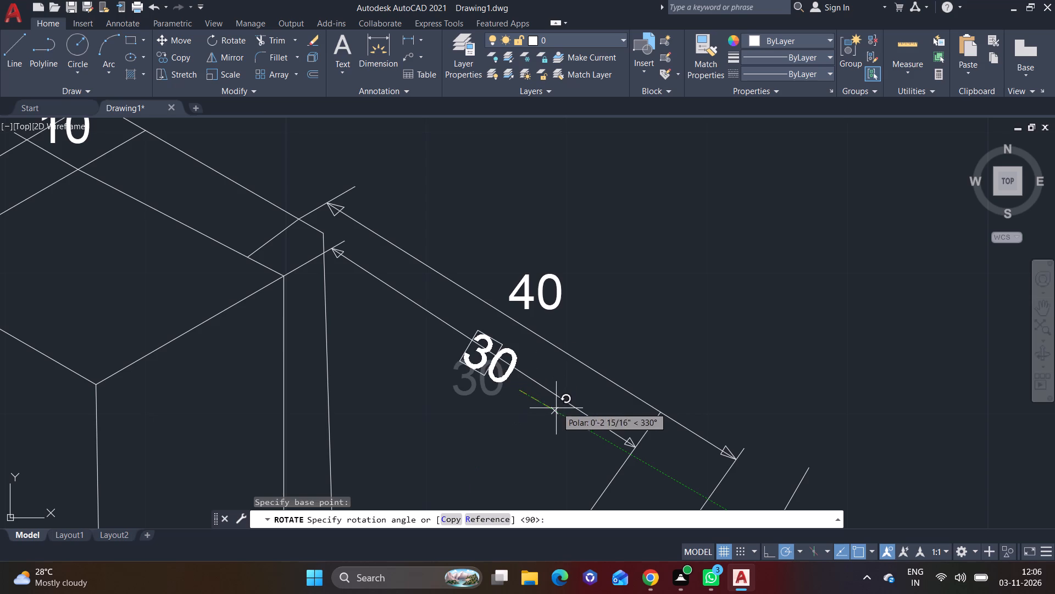
click(556, 408)
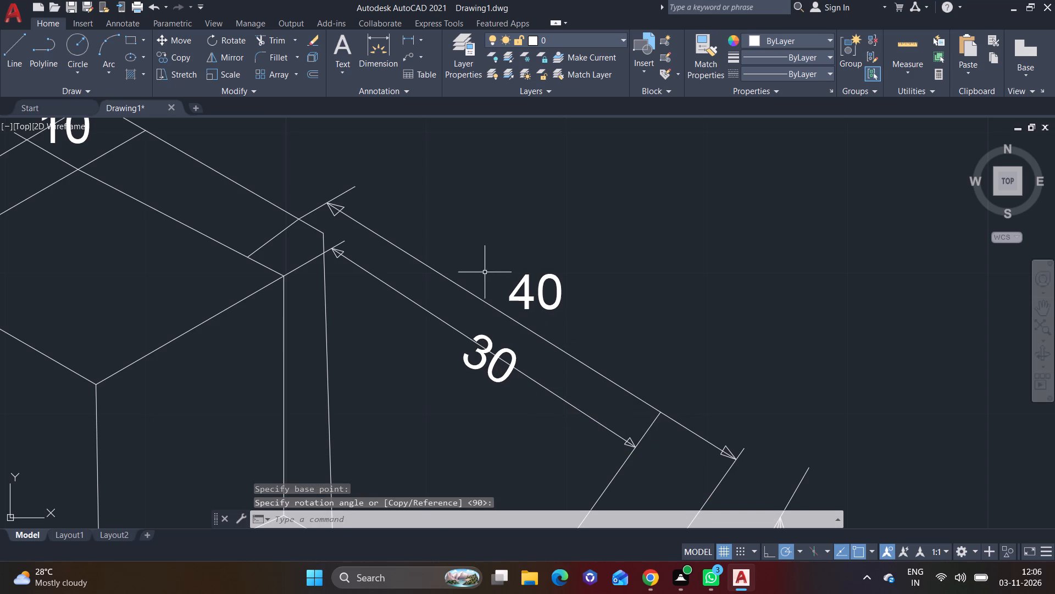
Rotate the 40 label above the upper sloping connecting line clockwise to match that line's slope.
click(513, 292)
right_click(513, 292)
click(557, 366)
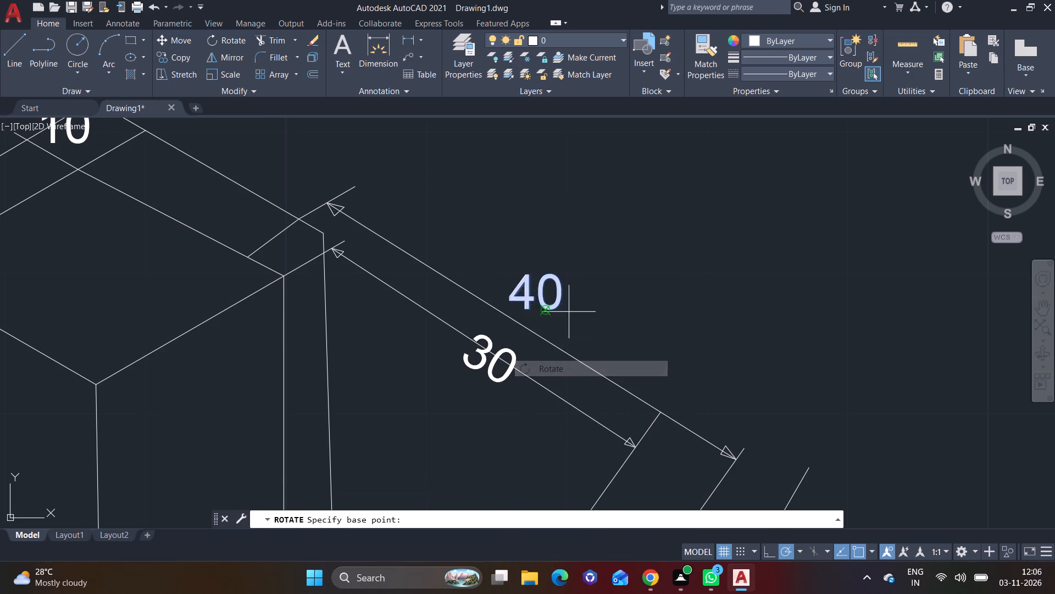
click(572, 305)
click(593, 312)
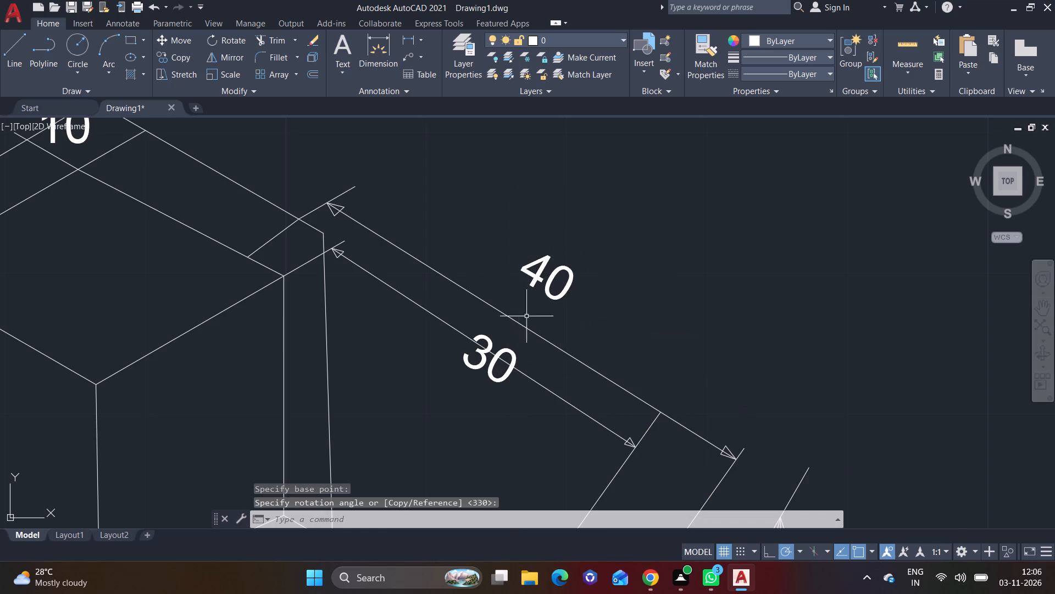
Move the sloped 40 label down and slightly left, close to the upper side of its connecting line.
click(549, 278)
right_click(549, 278)
click(585, 324)
click(558, 290)
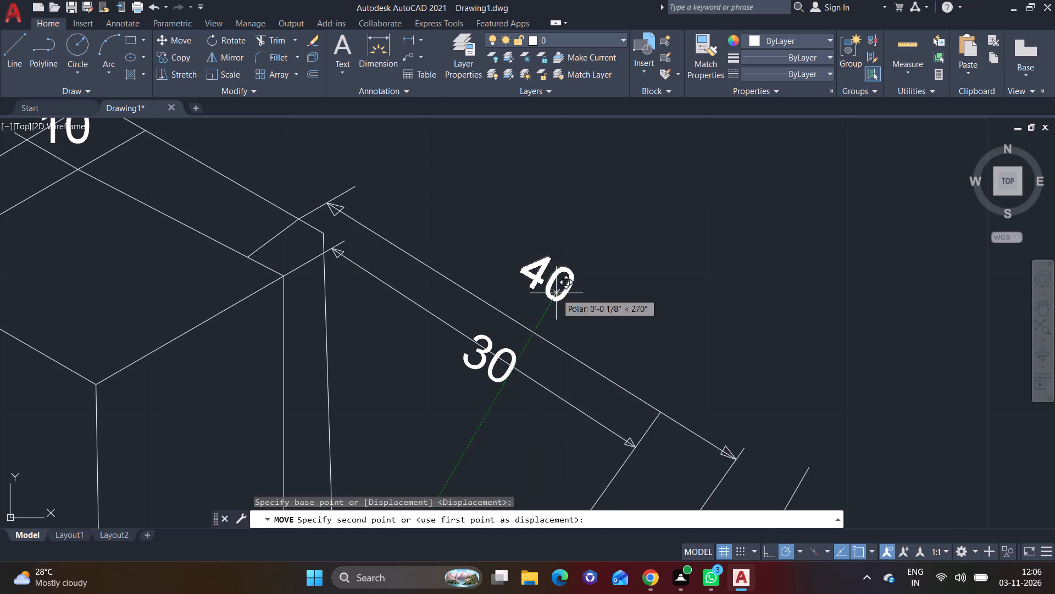
click(547, 315)
right_click(546, 328)
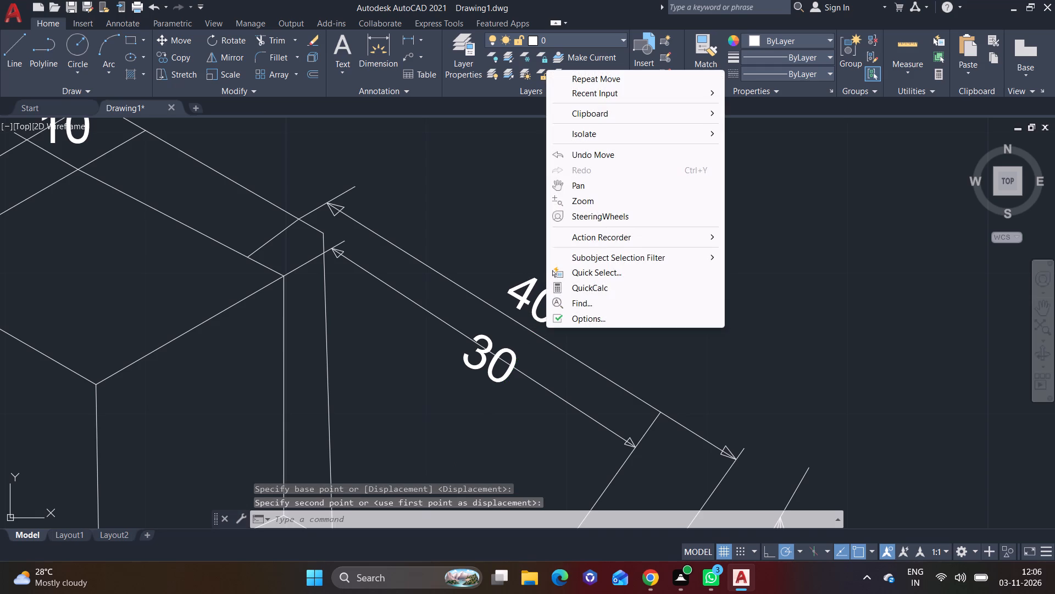
Move the sloped 30 label up and to the right, off its connecting line into the gap below the 40 line.
click(514, 356)
right_click(514, 356)
click(556, 323)
click(506, 368)
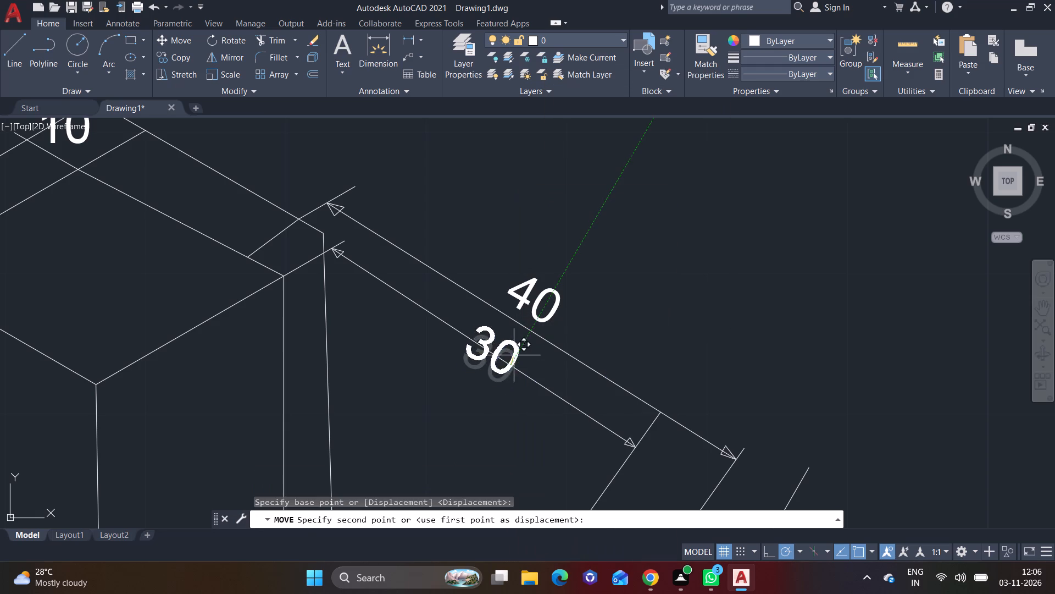
click(526, 346)
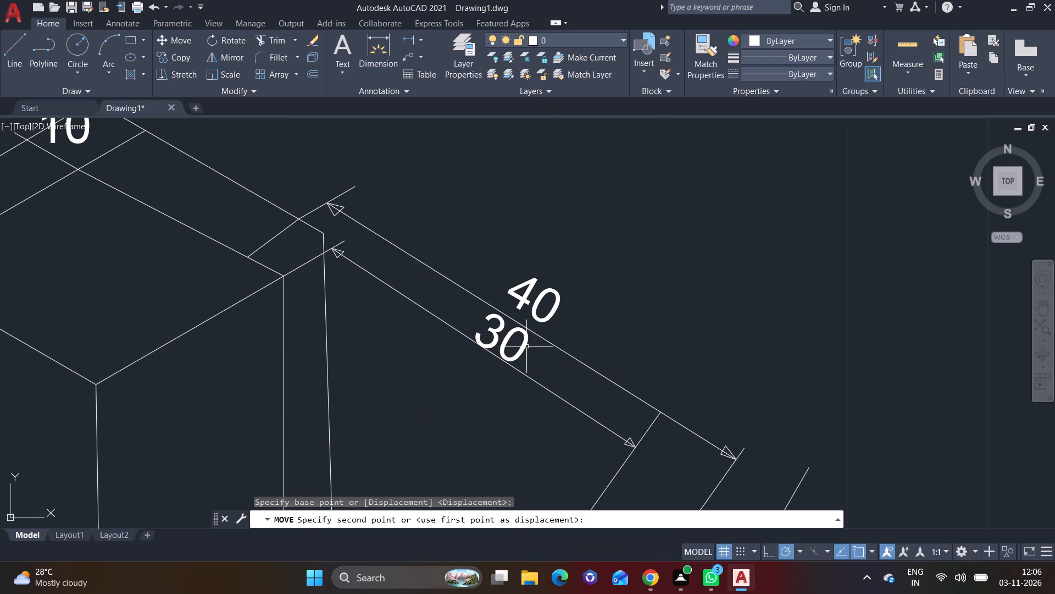
Move the 10 label at the upper block's top corner up and to the left, above its sloping connecting line.
middle_drag(445, 285, 524, 393)
scroll(342, 317, down, 2)
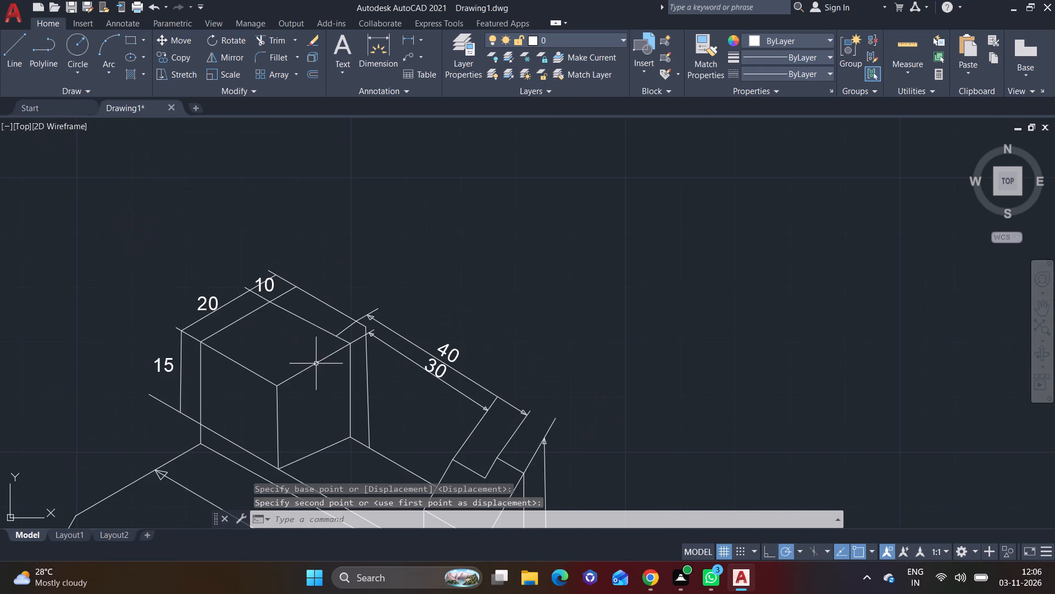
scroll(271, 294, up, 3)
middle_drag(284, 291, 444, 320)
click(407, 297)
right_click(407, 297)
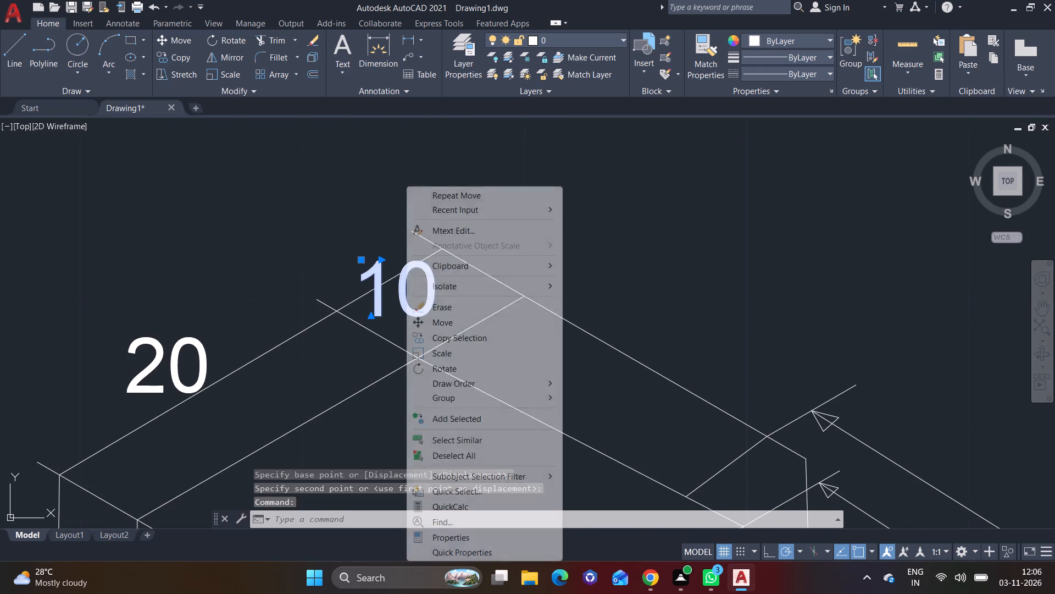
click(454, 323)
click(414, 305)
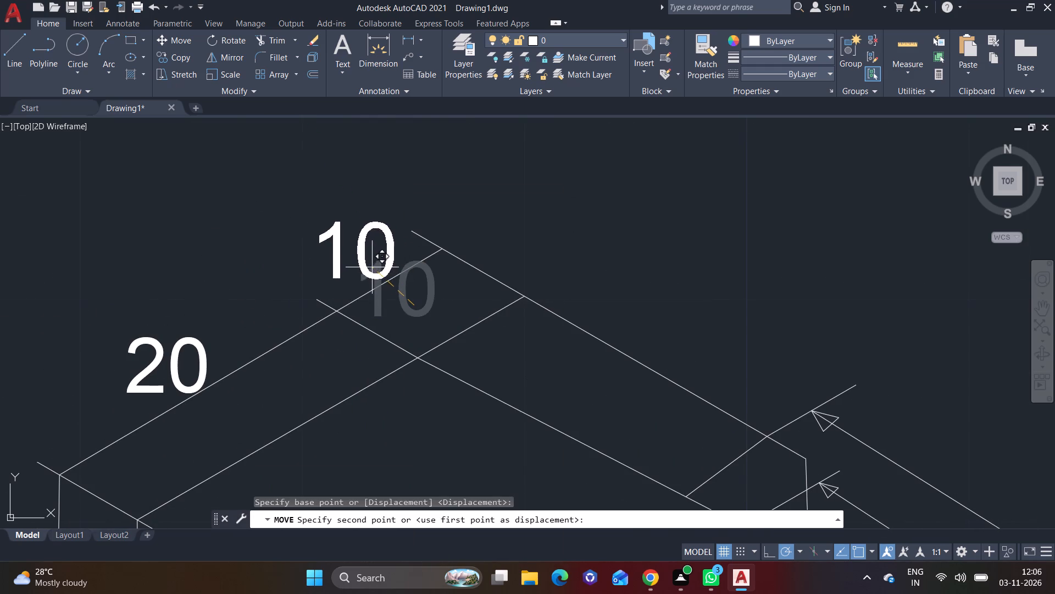
click(372, 267)
Check the 15 label beside the upper block, and review the label placement across the whole figure.
scroll(231, 363, down, 2)
middle_drag(234, 383, 414, 271)
middle_drag(374, 355, 384, 274)
scroll(336, 250, up, 3)
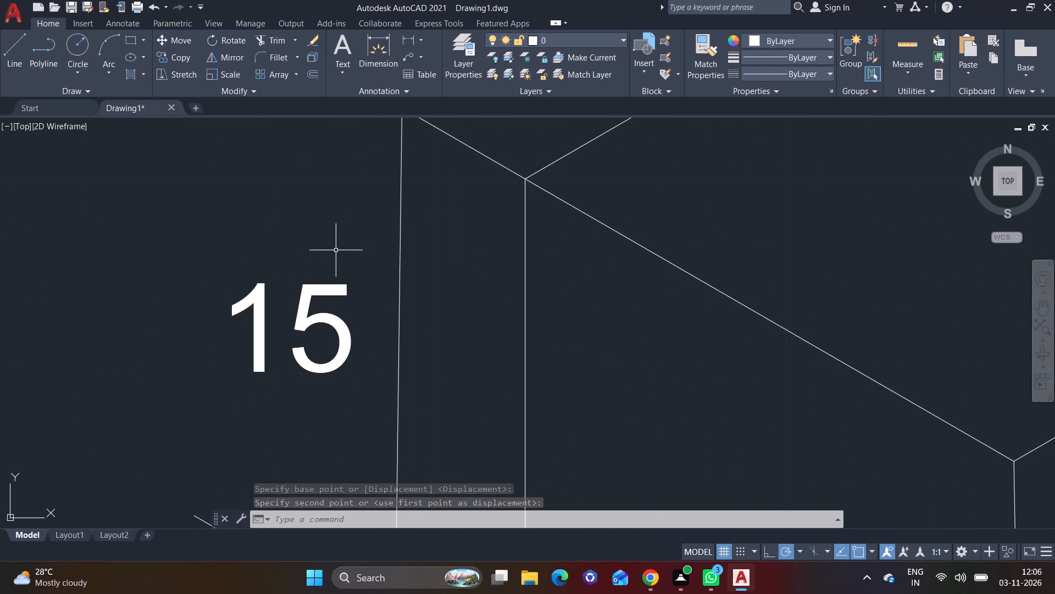
scroll(340, 257, down, 4)
scroll(421, 400, down, 2)
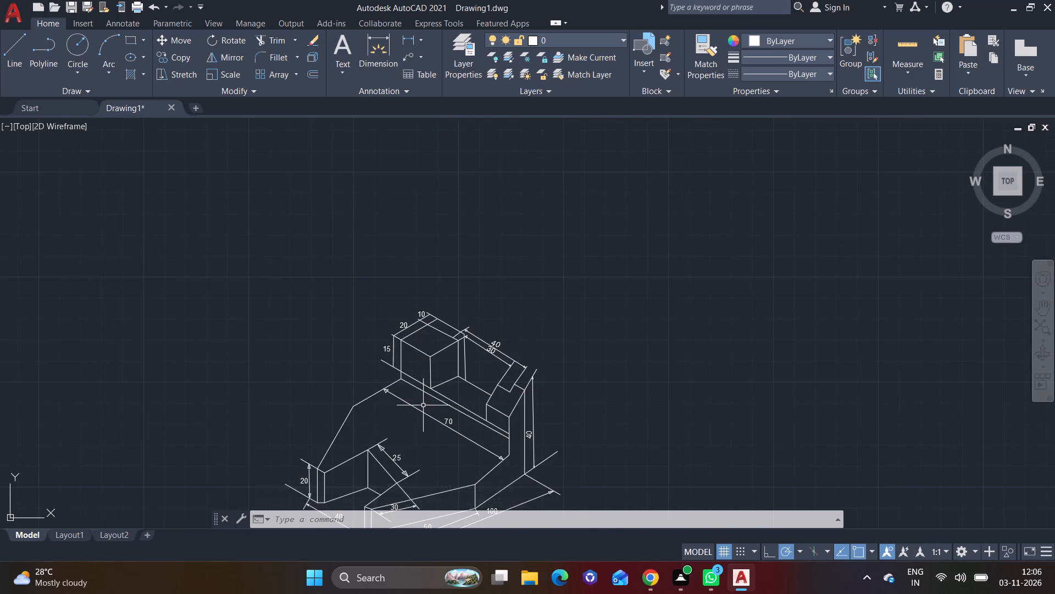
middle_drag(441, 396, 481, 279)
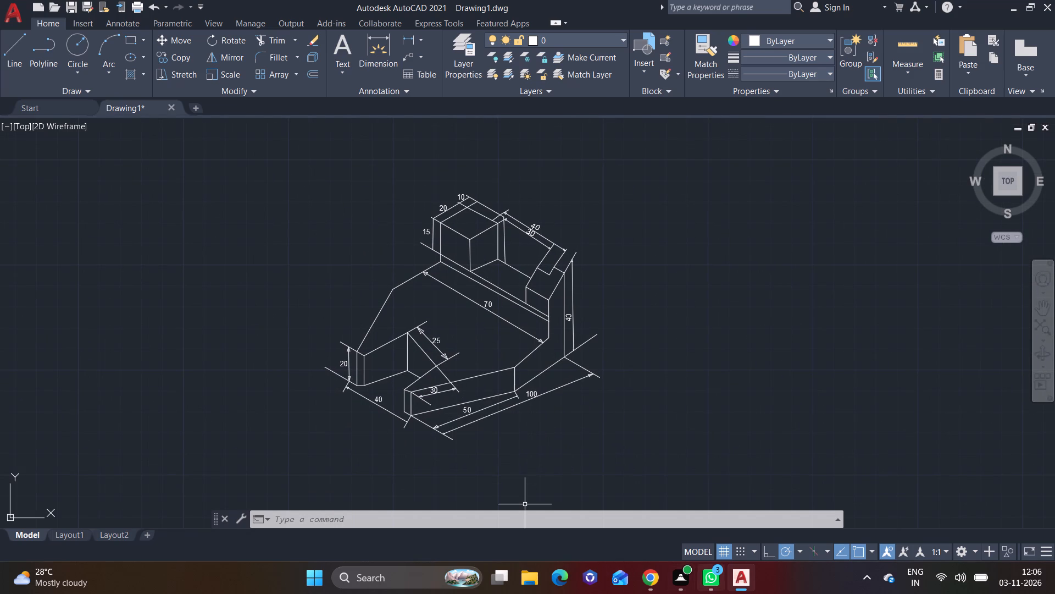
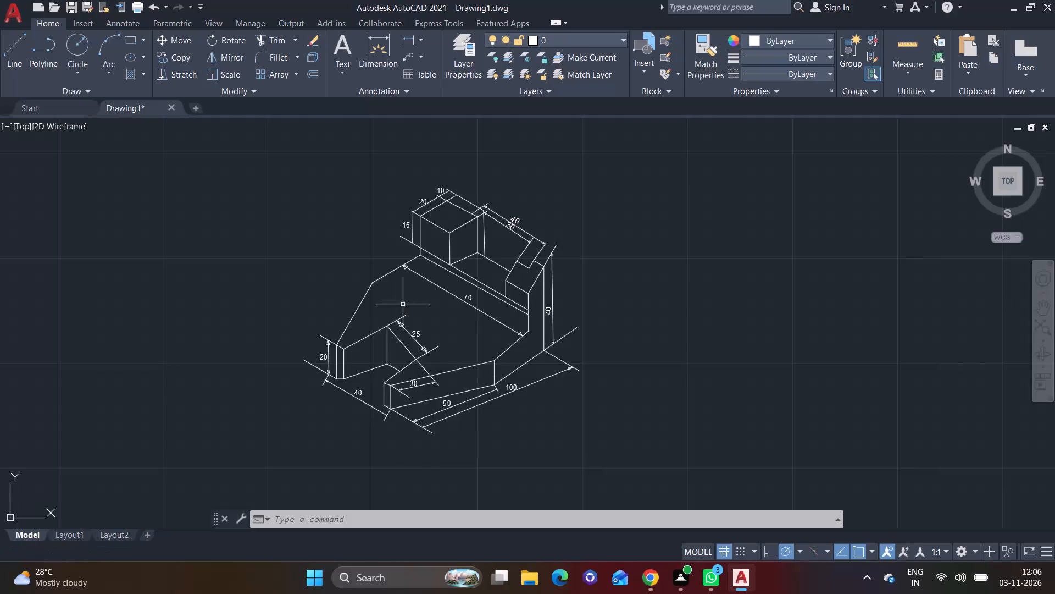
Save the drawing to the Desktop under the file name TT.
middle_drag(414, 337, 430, 328)
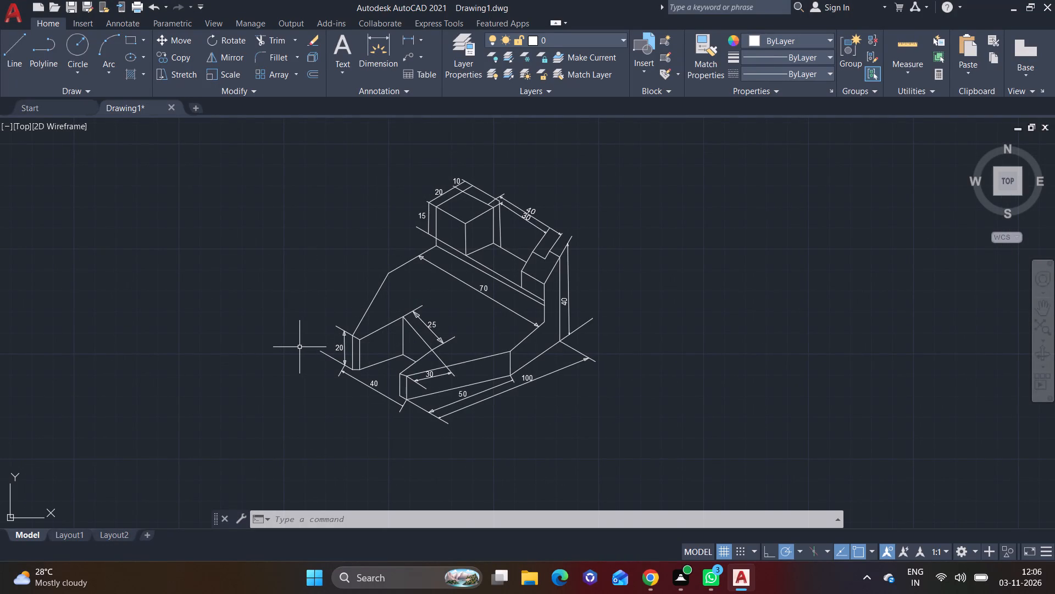
key(ctrl+s)
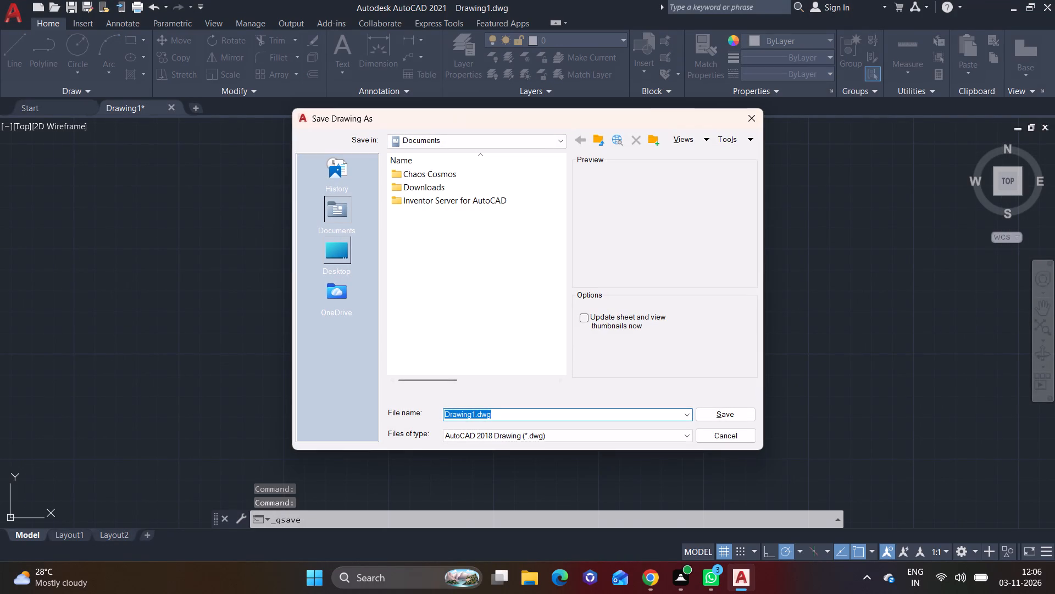
click(353, 254)
key(BackSpace)
click(518, 411)
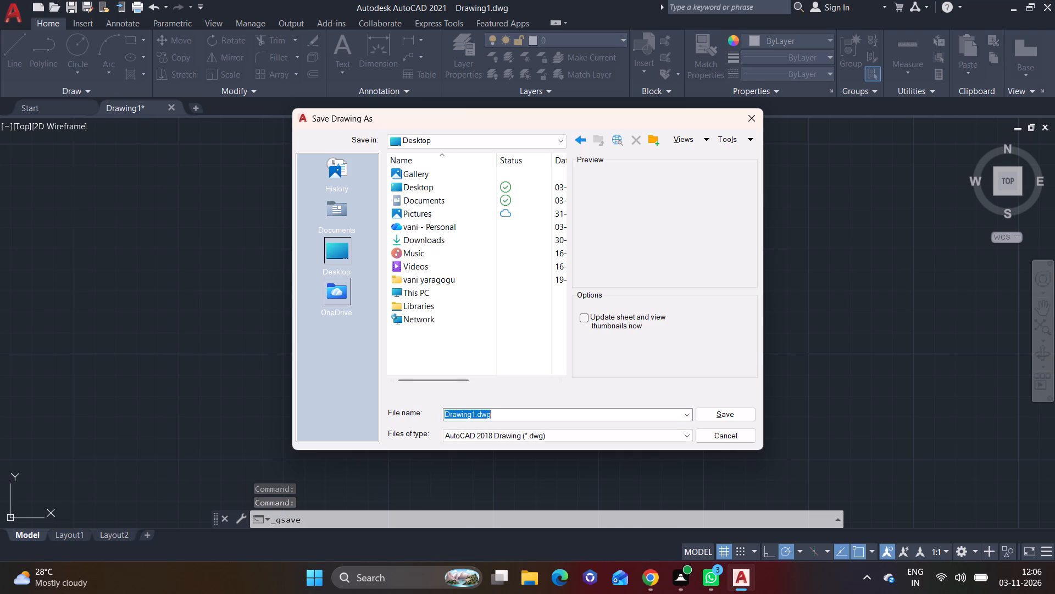
key(BackSpace)
text(TT)
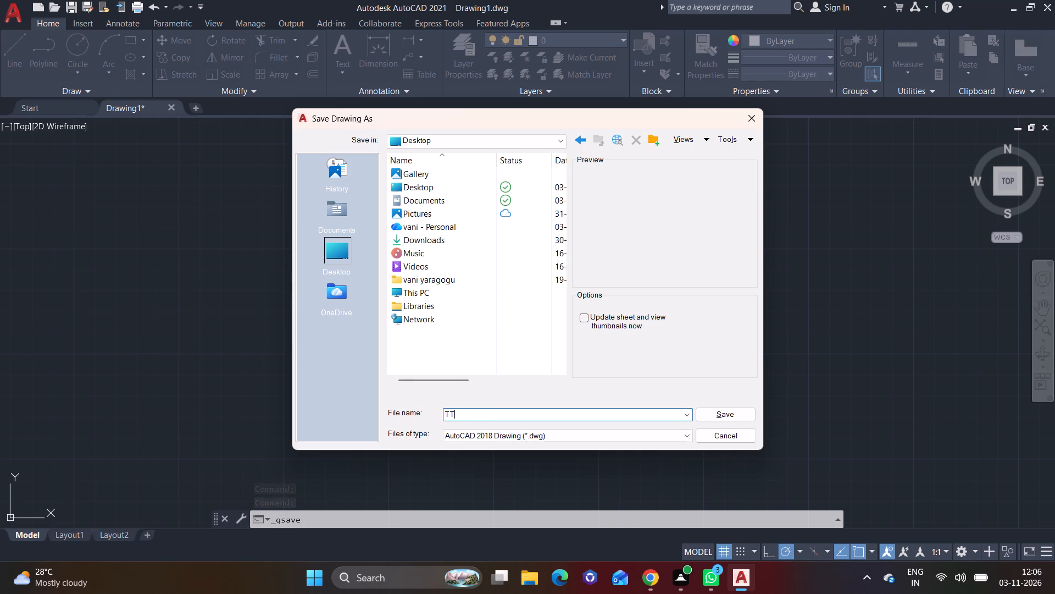
click(710, 411)
Stop recording the command log with LOGFILEOFF.
click(502, 519)
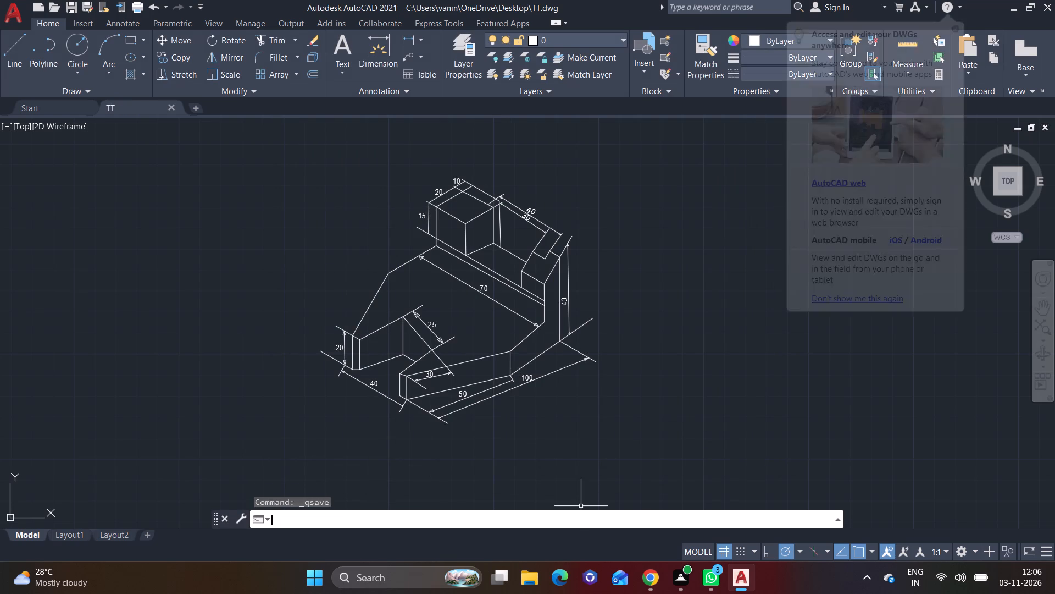
text(LOGFILEOFF)
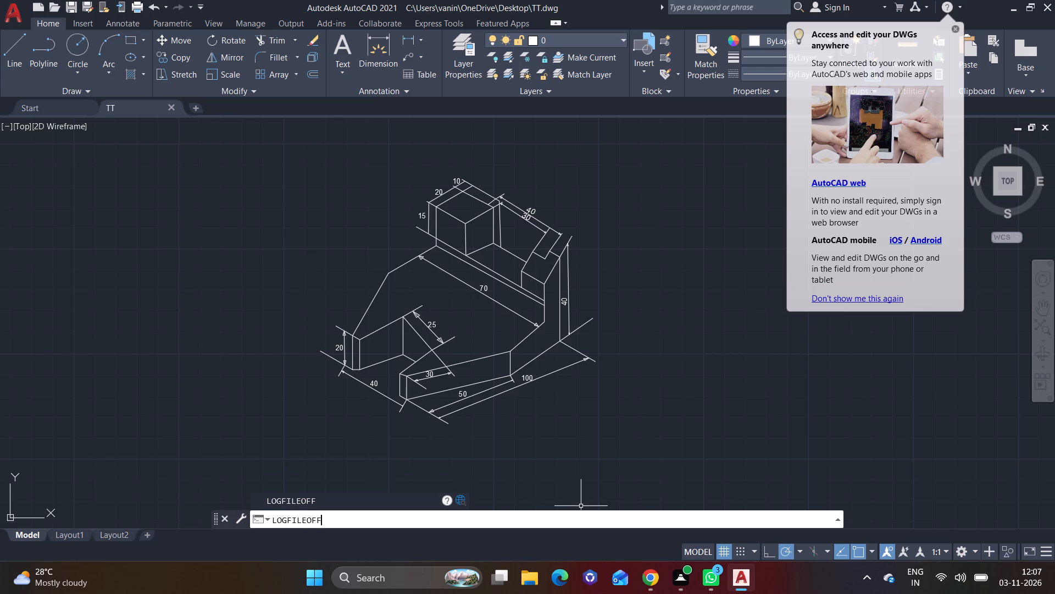
key(Return)
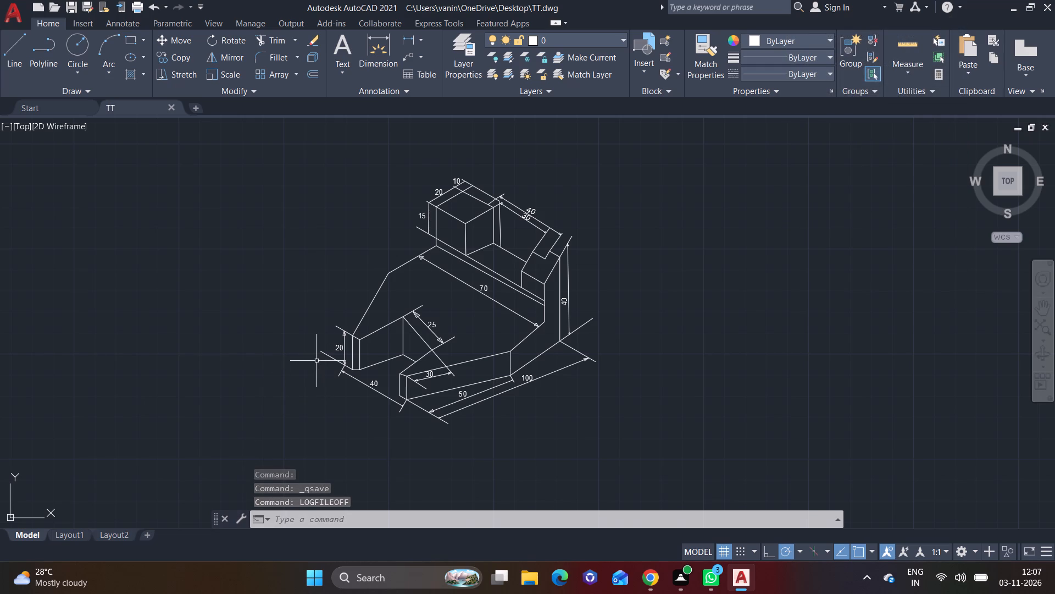
Set up a plot with AutoCAD PDF (High Quality Print).pc3, using a window around the whole dimensioned figure as the plot area.
key(ctrl+p)
click(395, 183)
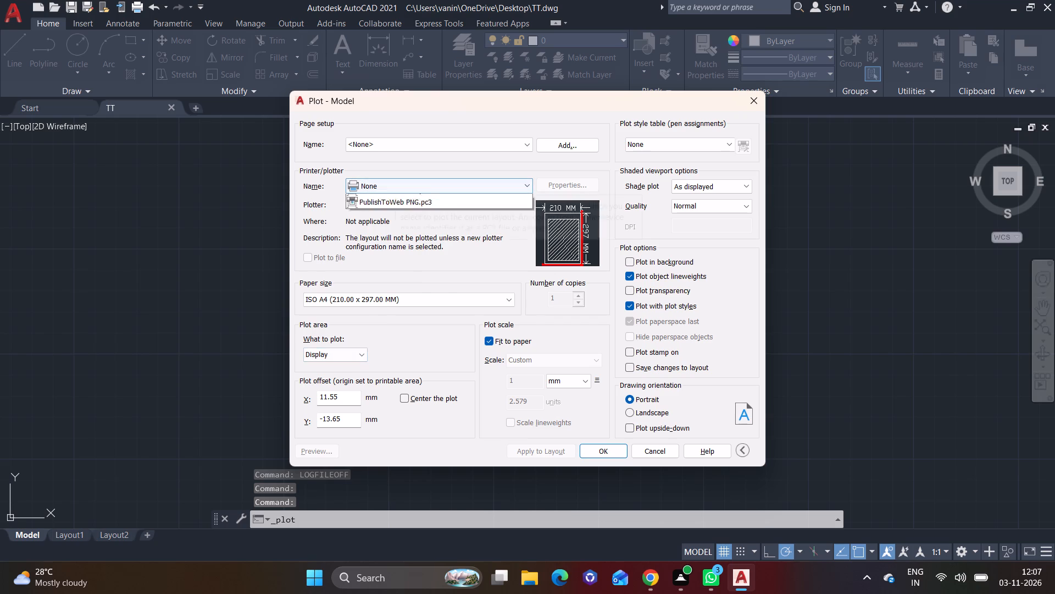
click(400, 250)
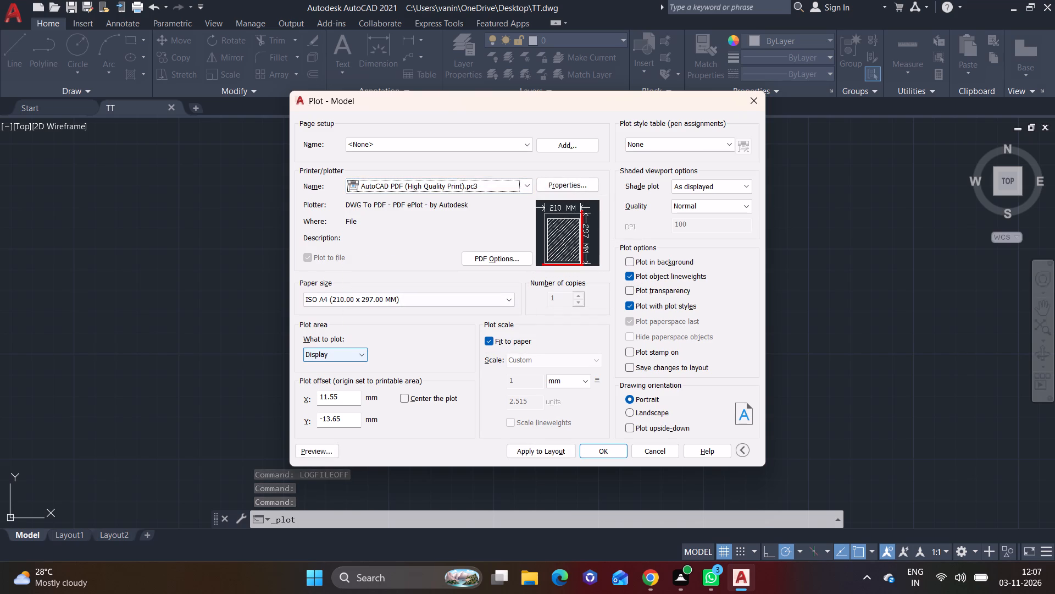
click(339, 351)
click(332, 398)
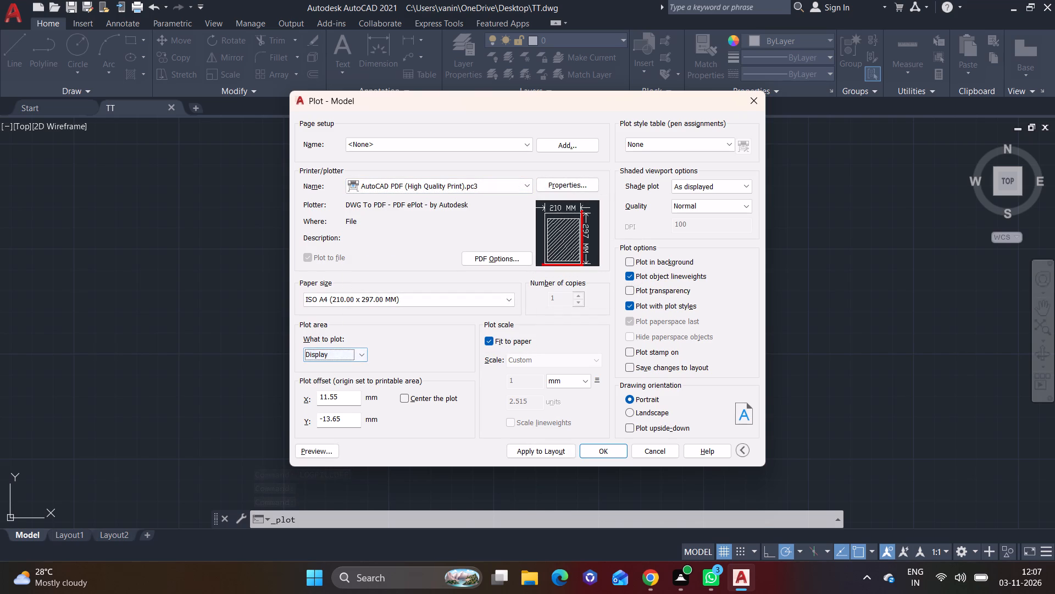
click(351, 354)
click(347, 394)
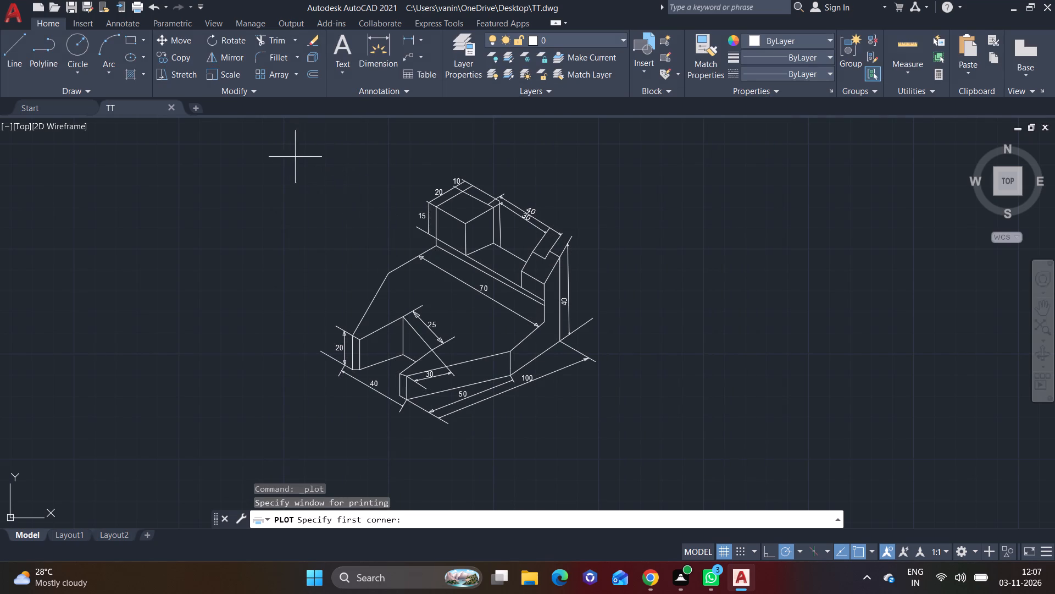
click(284, 151)
click(642, 453)
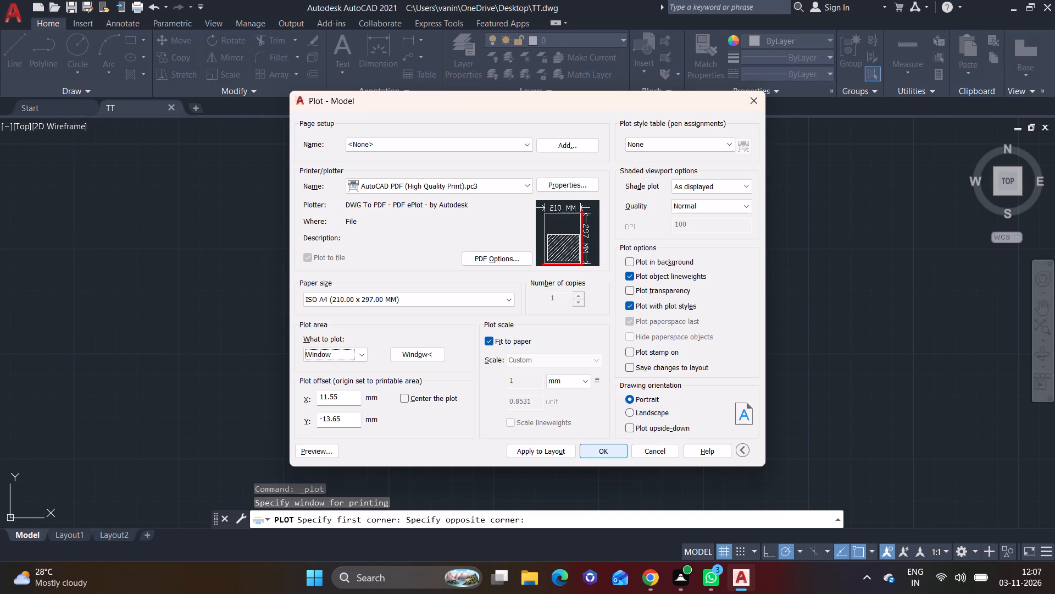
Plot the windowed figure to a PDF named TT1 on the Desktop.
click(602, 448)
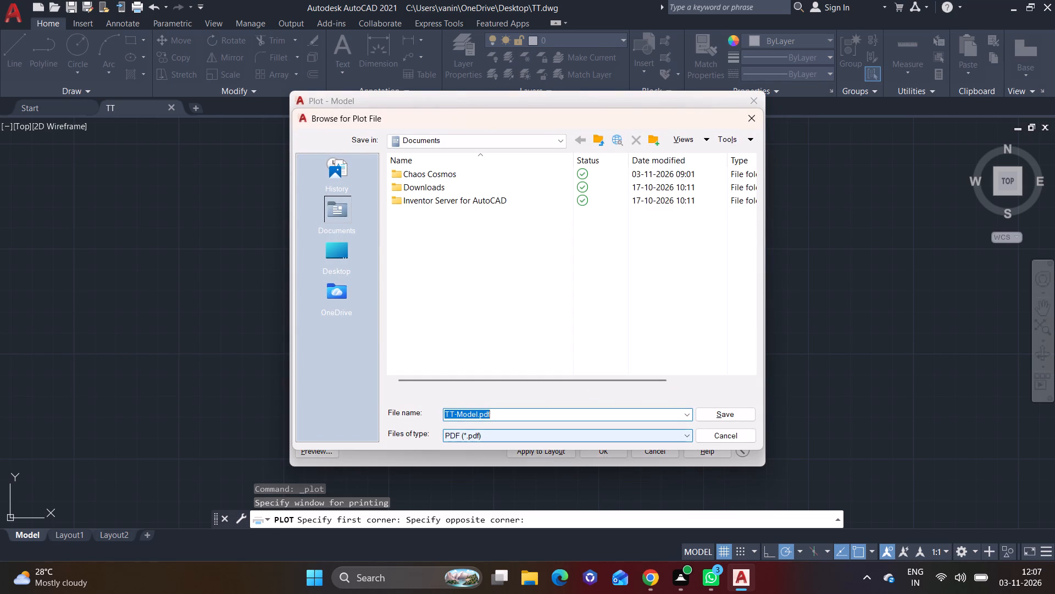
text(TT1)
click(341, 257)
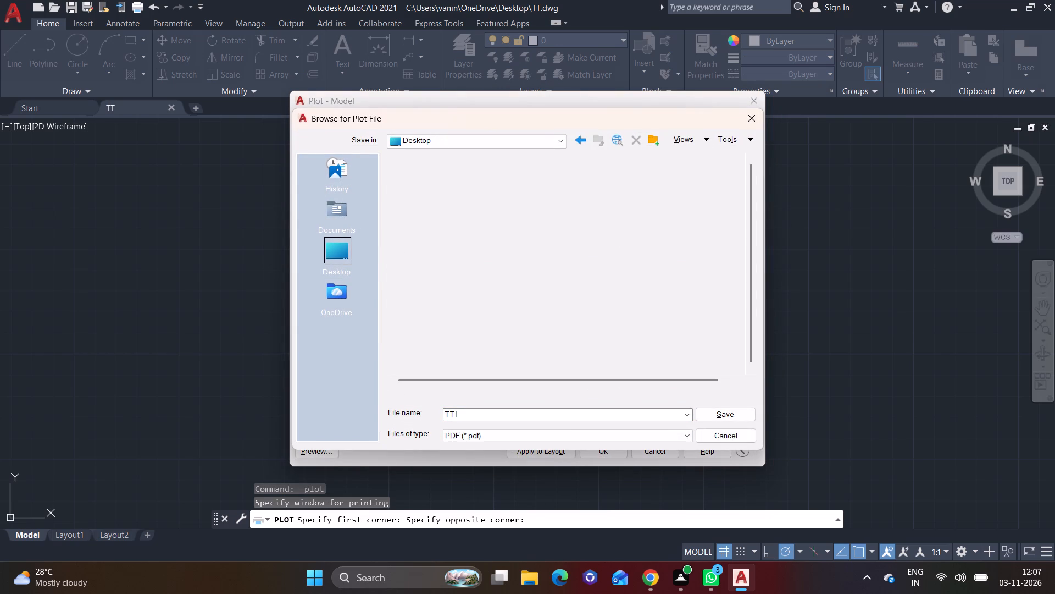
click(720, 411)
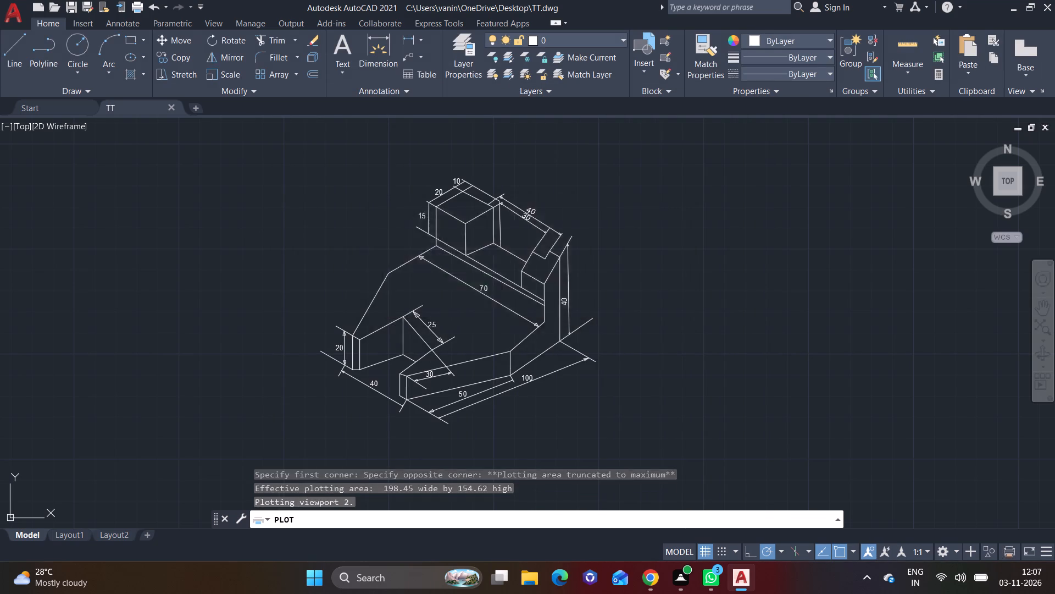
In Microsoft Edge, print the plotted TT1 sheet with Microsoft Print to PDF and save the output as TT2 on the Desktop.
scroll(474, 405, down, 3)
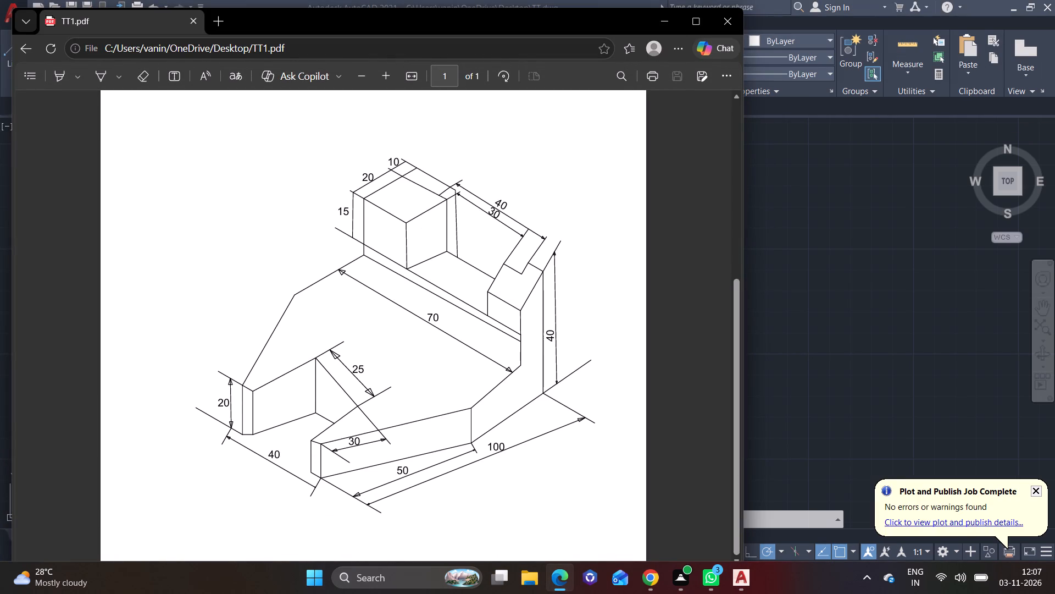
click(650, 79)
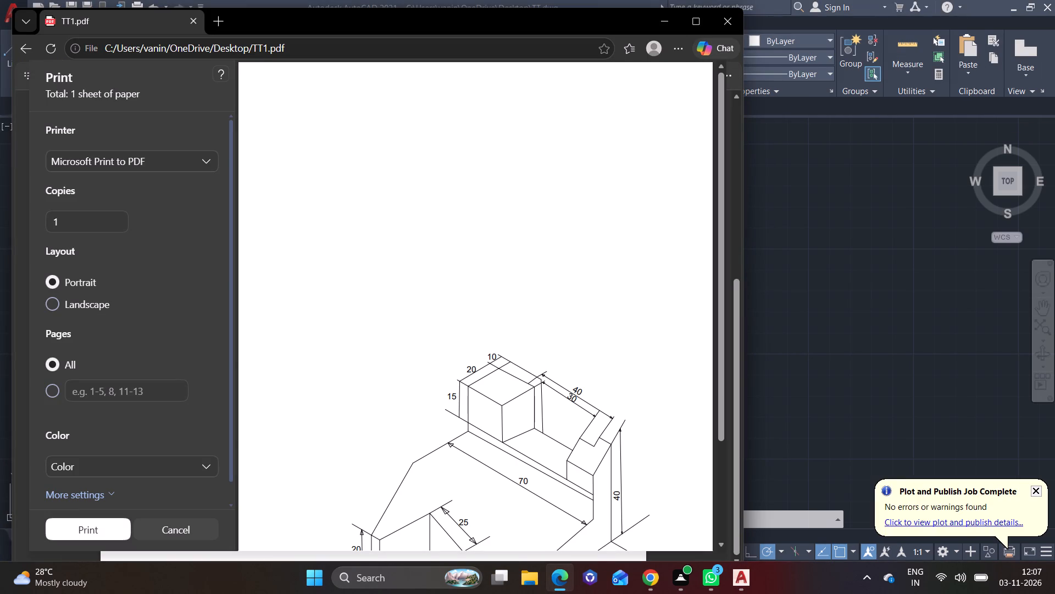
click(100, 526)
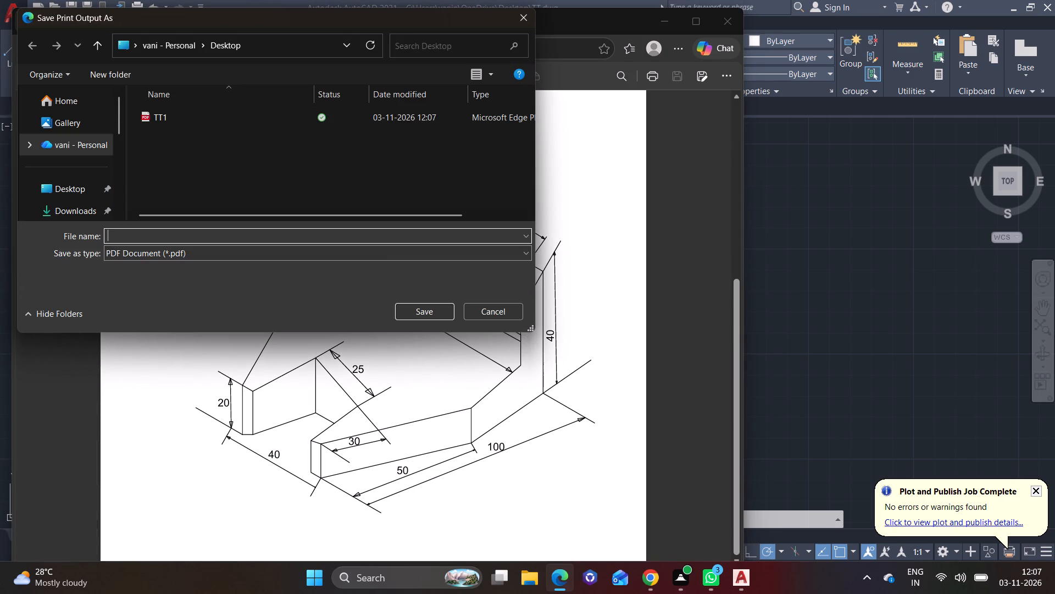
text(TT)
key(2)
click(80, 188)
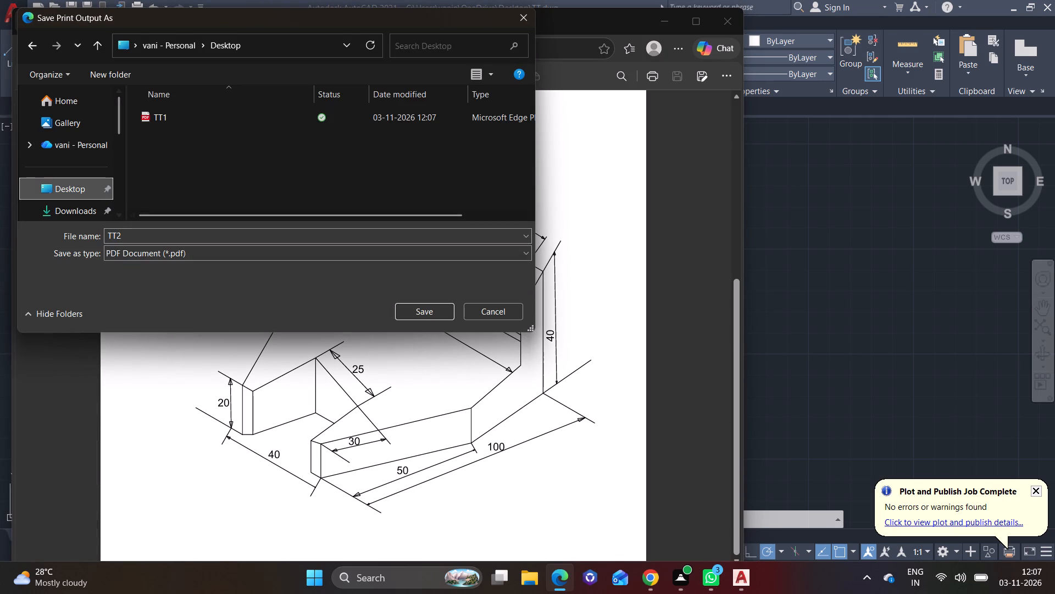
click(410, 312)
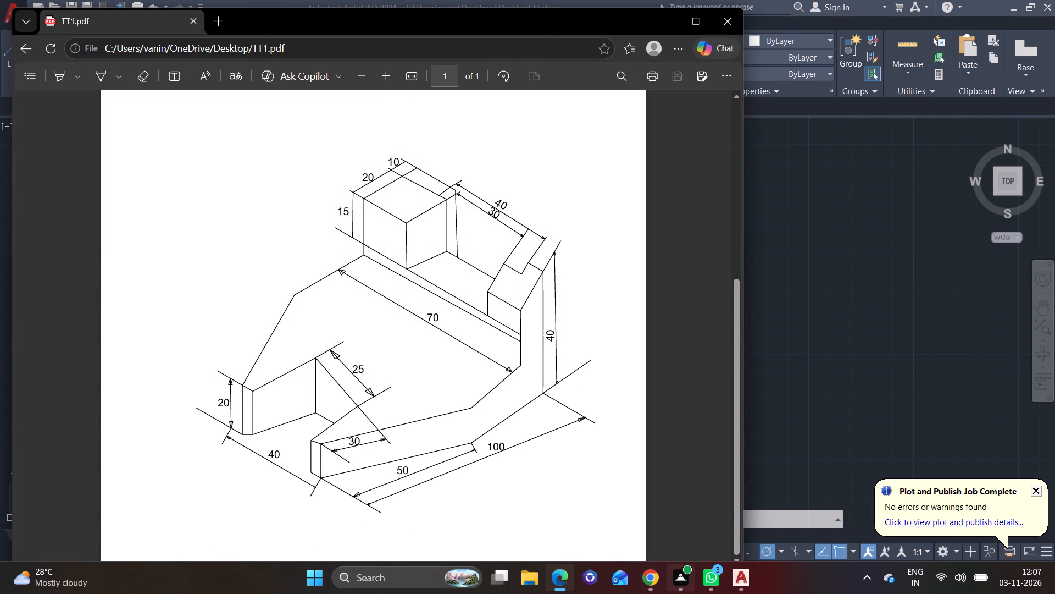